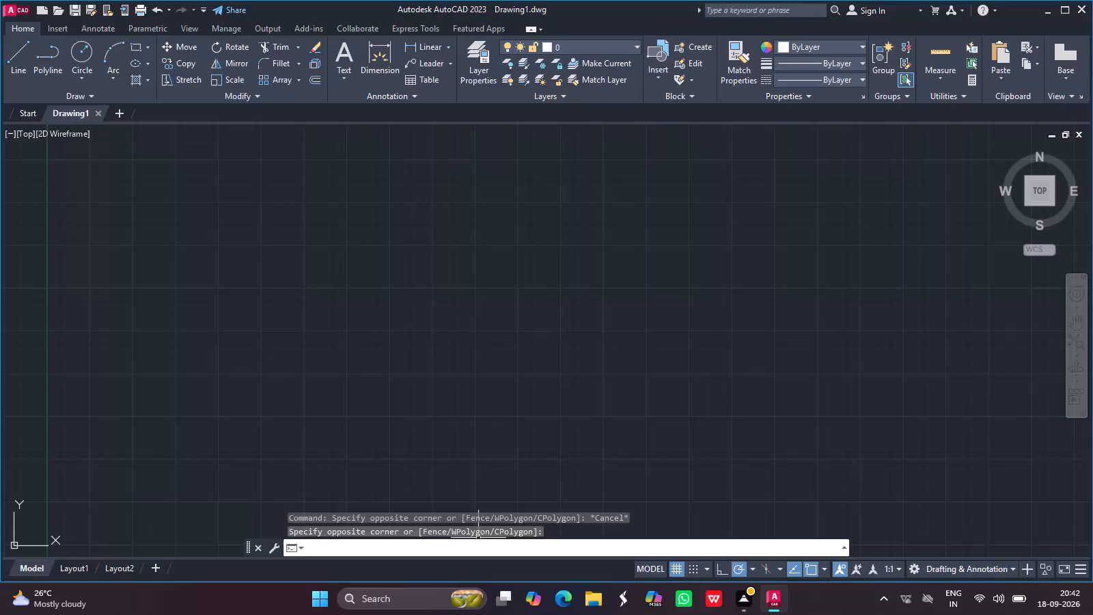
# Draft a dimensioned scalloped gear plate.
# Turn on command history logging with the LOGFILEON command.
pyautogui.write('log')
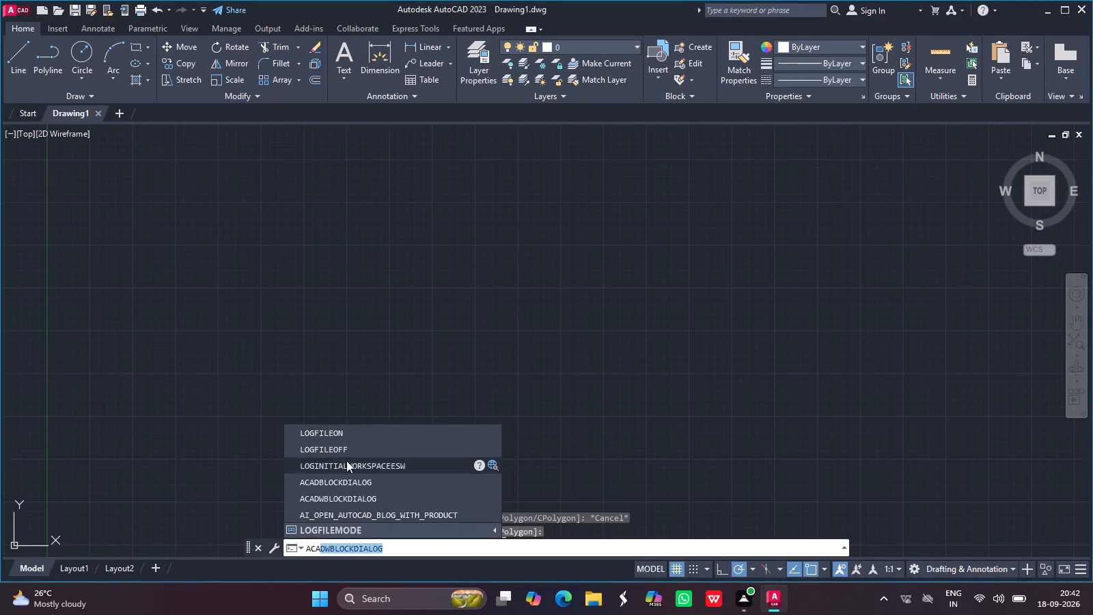
pyautogui.click(340, 437)
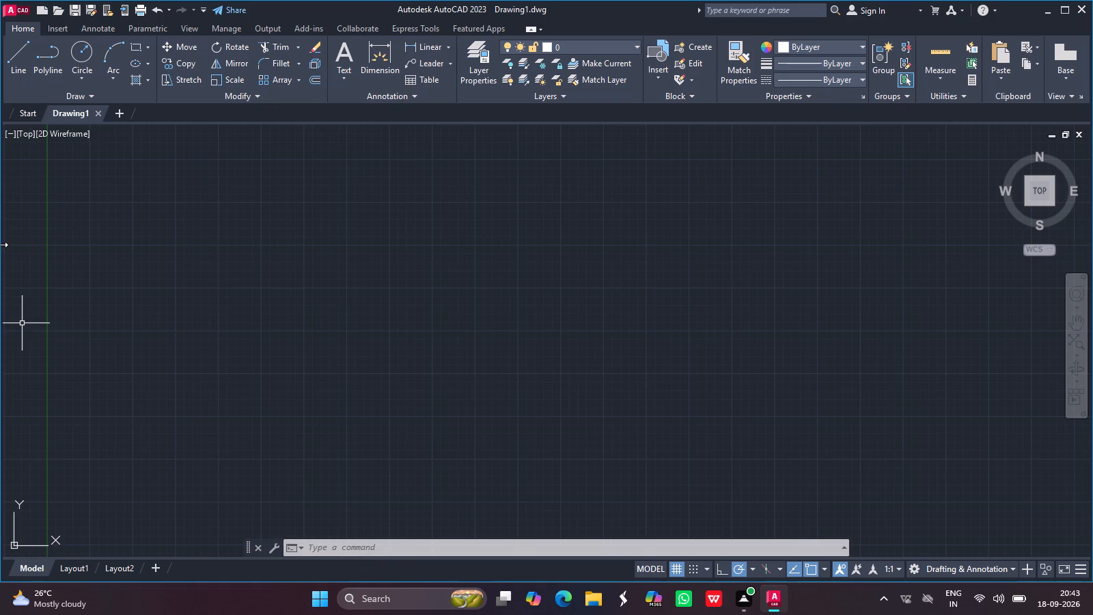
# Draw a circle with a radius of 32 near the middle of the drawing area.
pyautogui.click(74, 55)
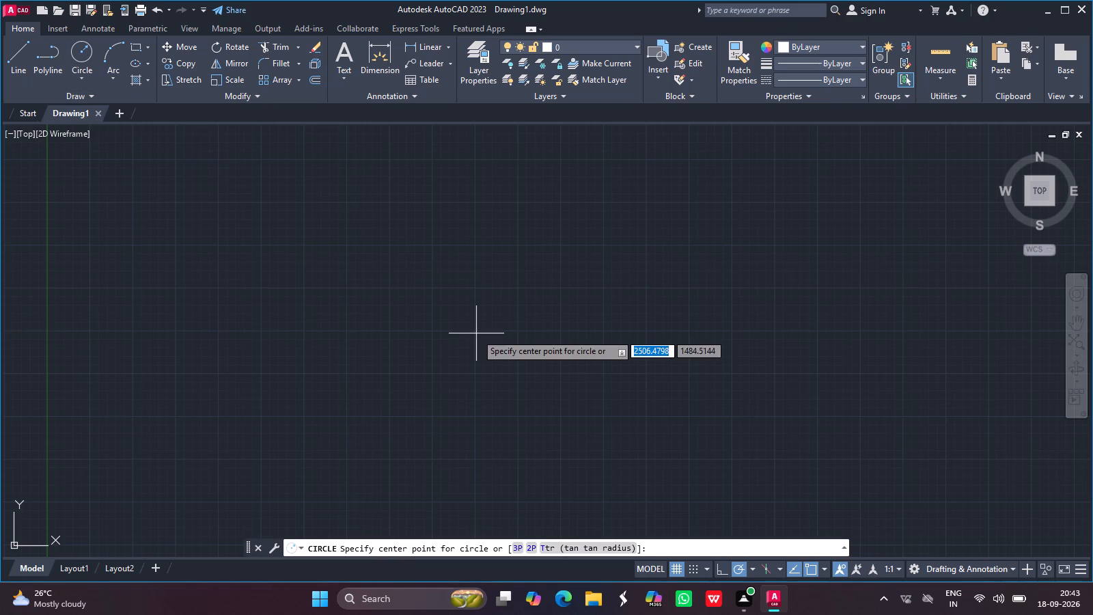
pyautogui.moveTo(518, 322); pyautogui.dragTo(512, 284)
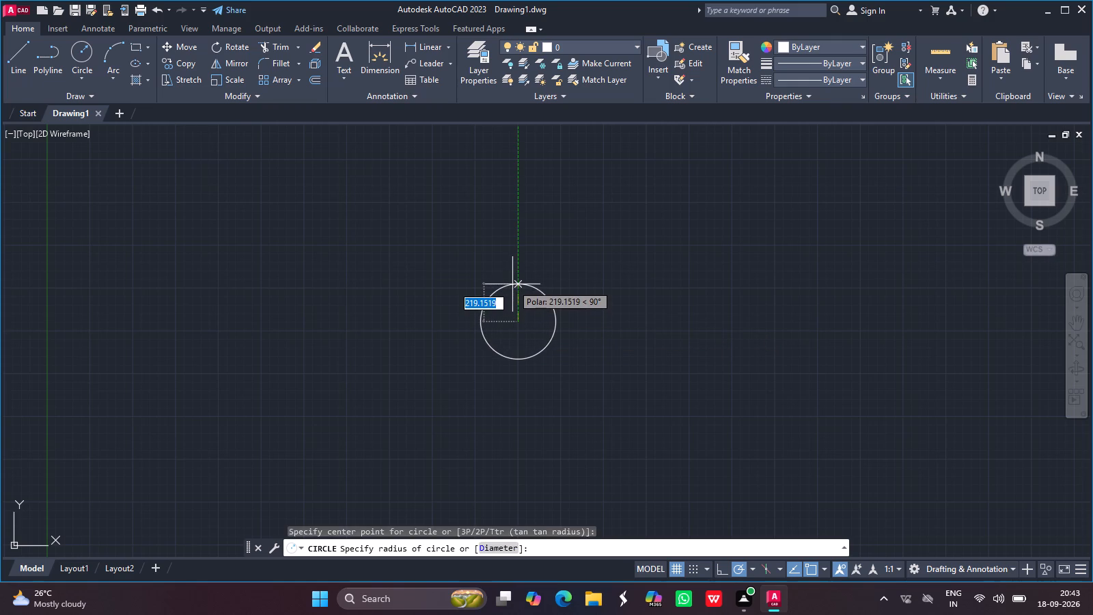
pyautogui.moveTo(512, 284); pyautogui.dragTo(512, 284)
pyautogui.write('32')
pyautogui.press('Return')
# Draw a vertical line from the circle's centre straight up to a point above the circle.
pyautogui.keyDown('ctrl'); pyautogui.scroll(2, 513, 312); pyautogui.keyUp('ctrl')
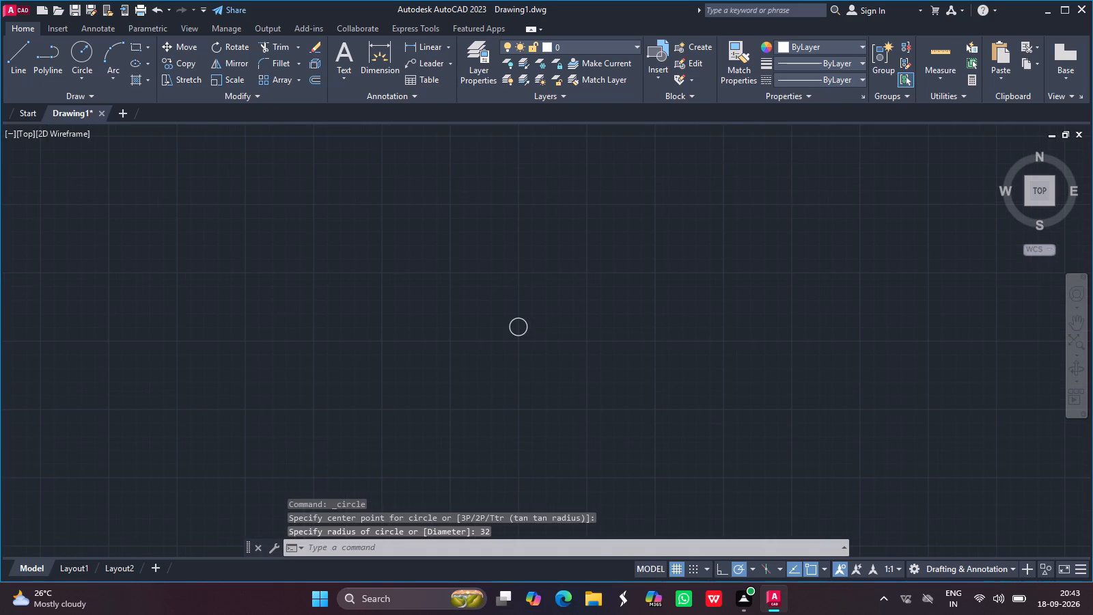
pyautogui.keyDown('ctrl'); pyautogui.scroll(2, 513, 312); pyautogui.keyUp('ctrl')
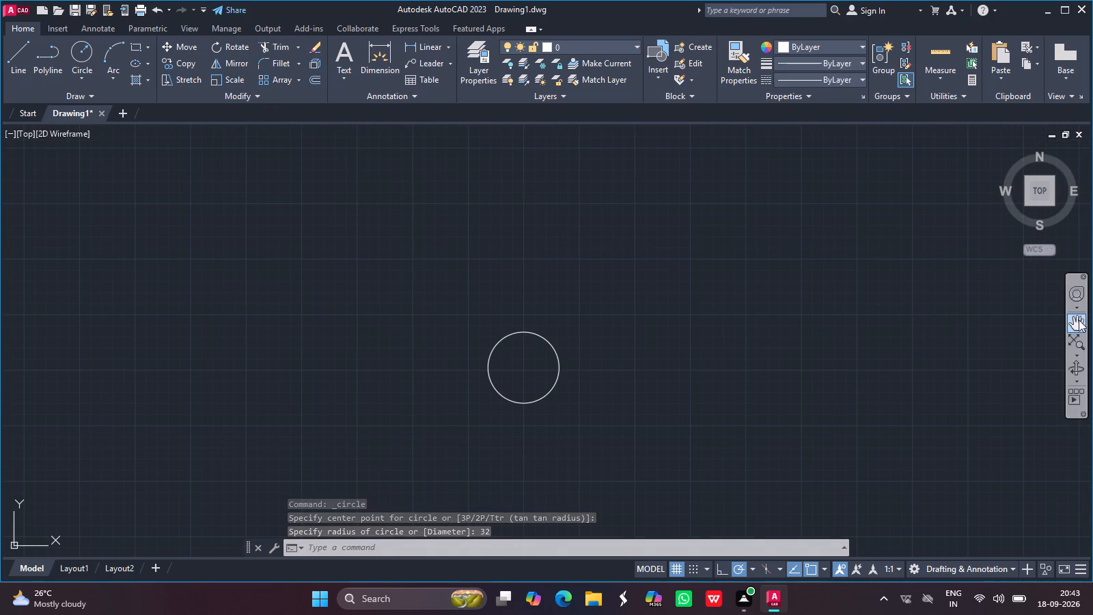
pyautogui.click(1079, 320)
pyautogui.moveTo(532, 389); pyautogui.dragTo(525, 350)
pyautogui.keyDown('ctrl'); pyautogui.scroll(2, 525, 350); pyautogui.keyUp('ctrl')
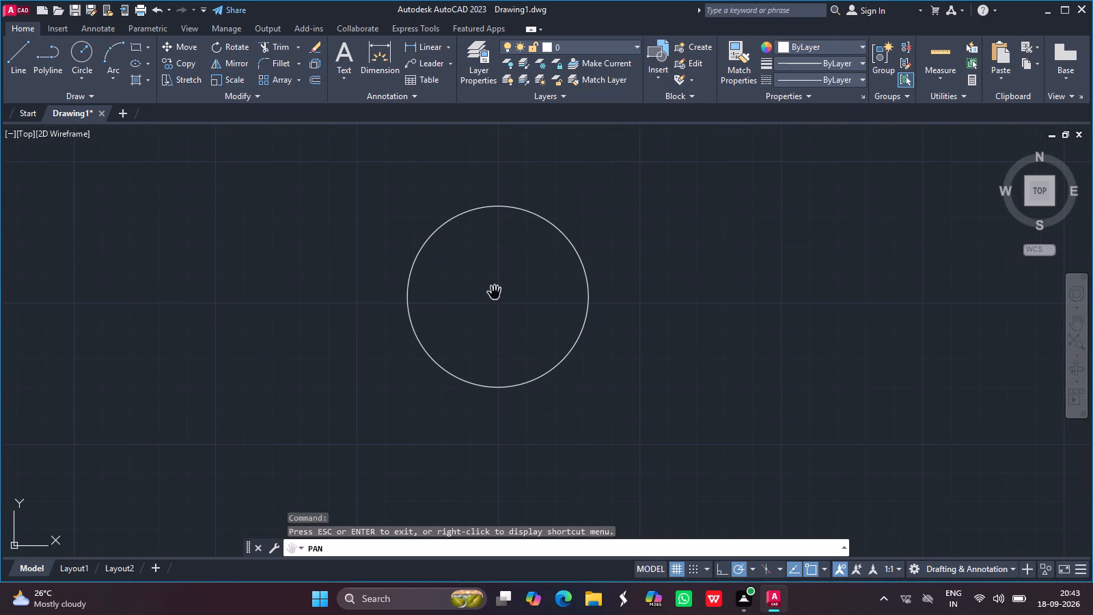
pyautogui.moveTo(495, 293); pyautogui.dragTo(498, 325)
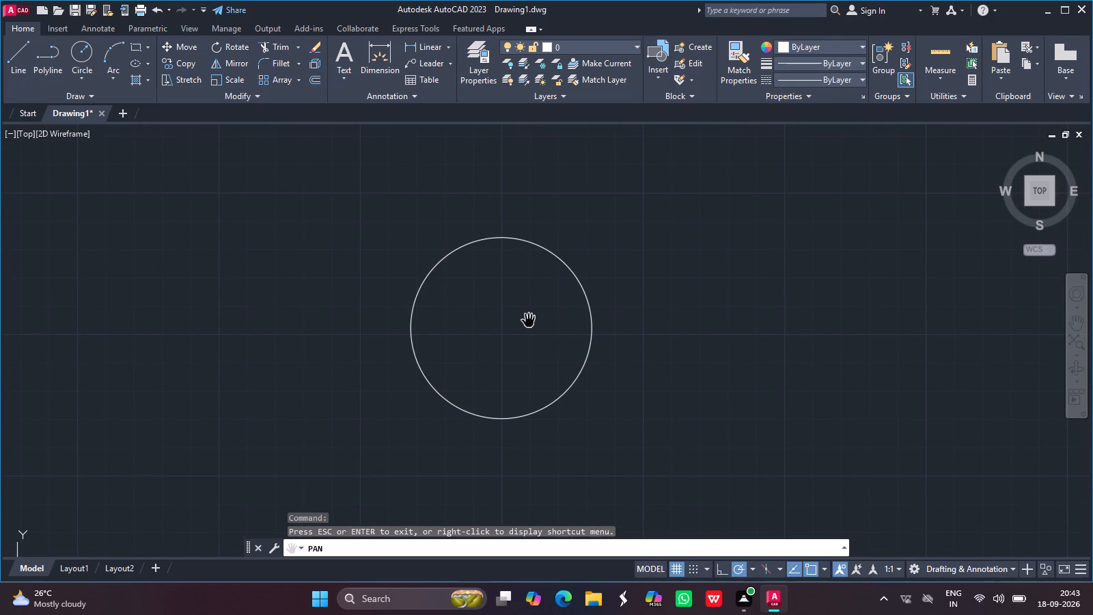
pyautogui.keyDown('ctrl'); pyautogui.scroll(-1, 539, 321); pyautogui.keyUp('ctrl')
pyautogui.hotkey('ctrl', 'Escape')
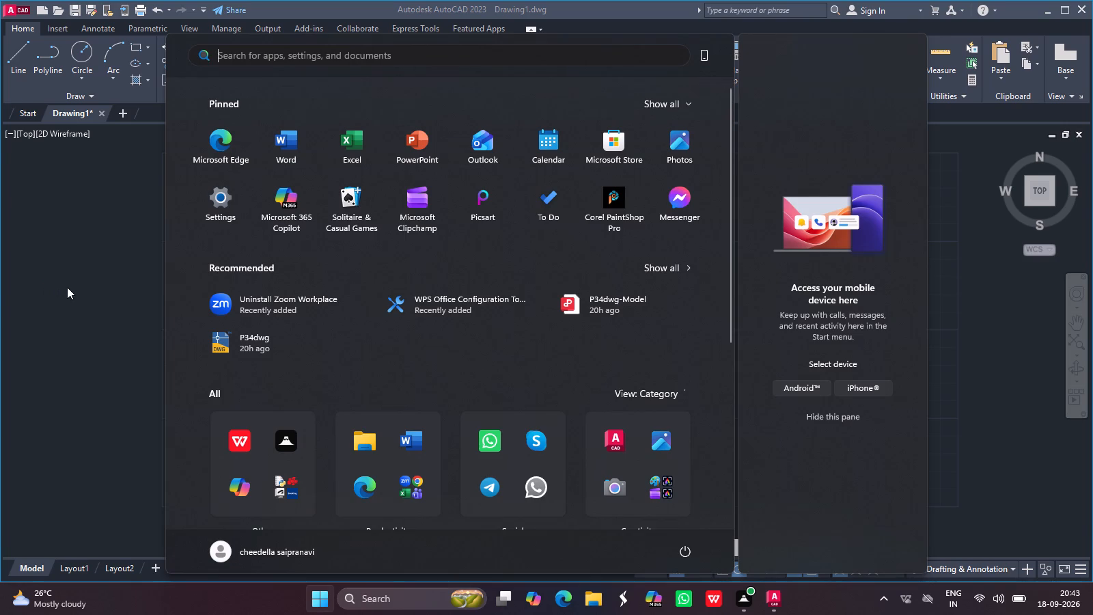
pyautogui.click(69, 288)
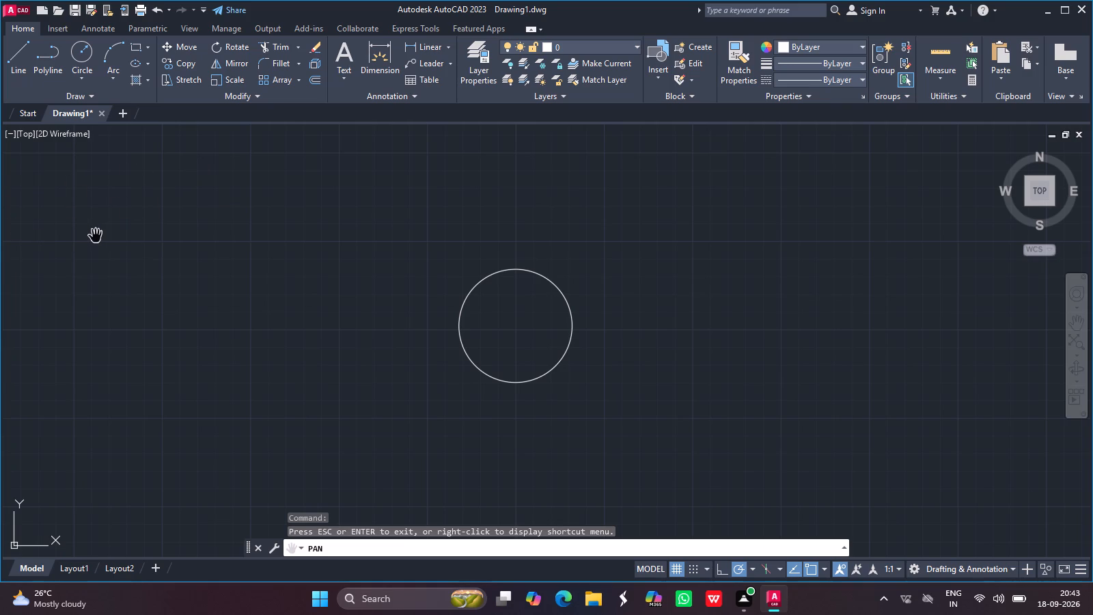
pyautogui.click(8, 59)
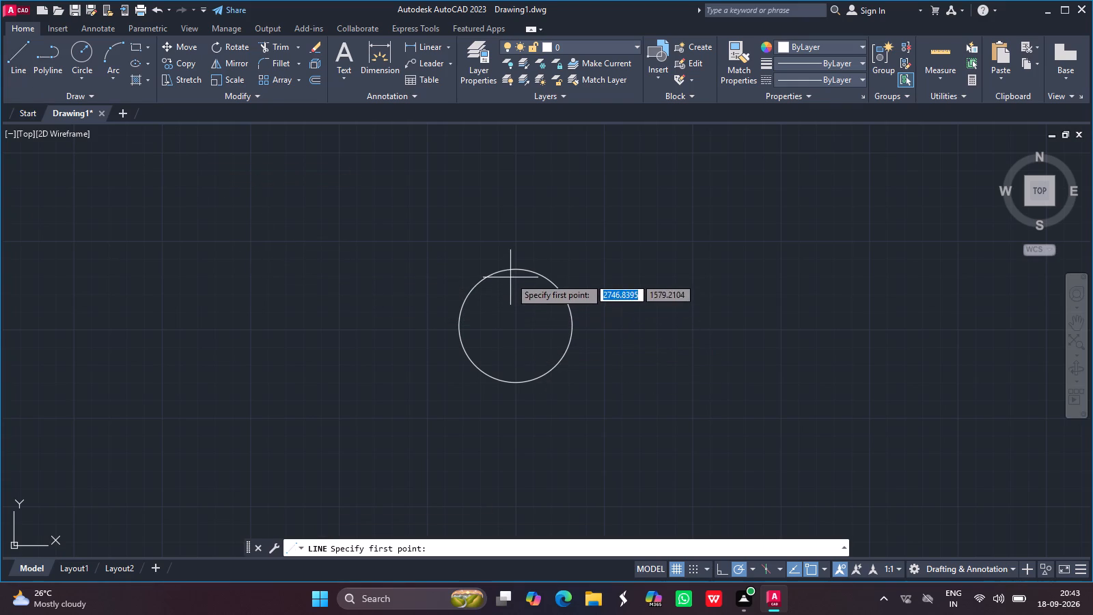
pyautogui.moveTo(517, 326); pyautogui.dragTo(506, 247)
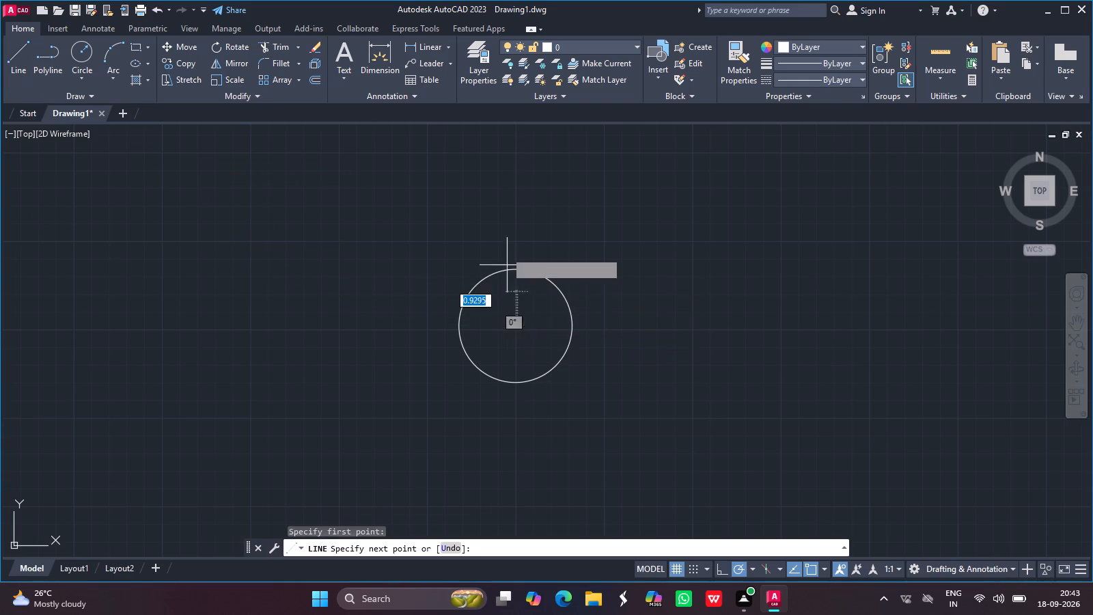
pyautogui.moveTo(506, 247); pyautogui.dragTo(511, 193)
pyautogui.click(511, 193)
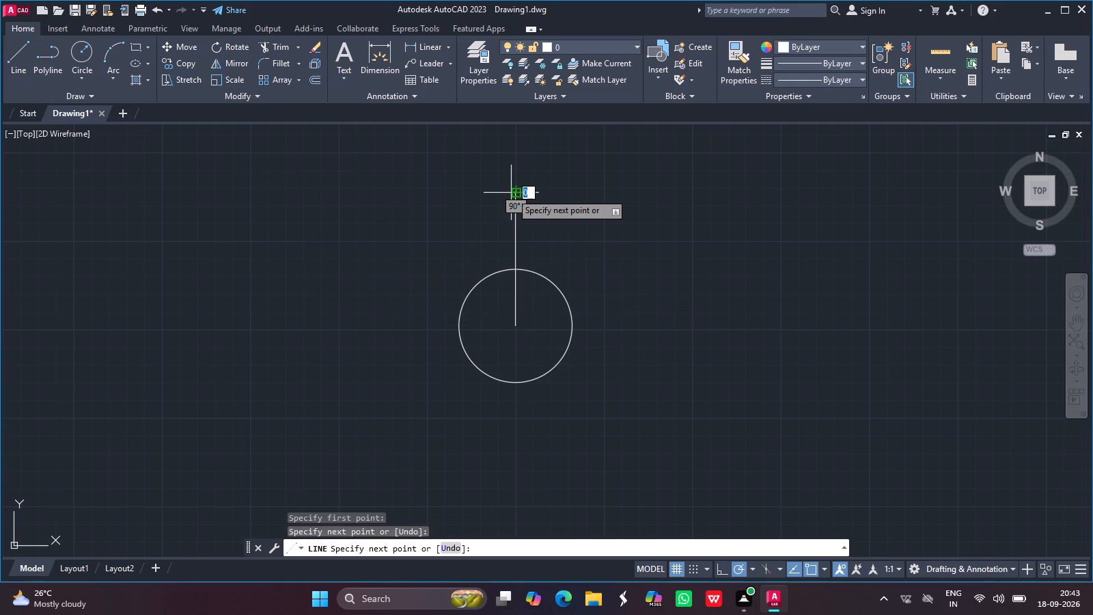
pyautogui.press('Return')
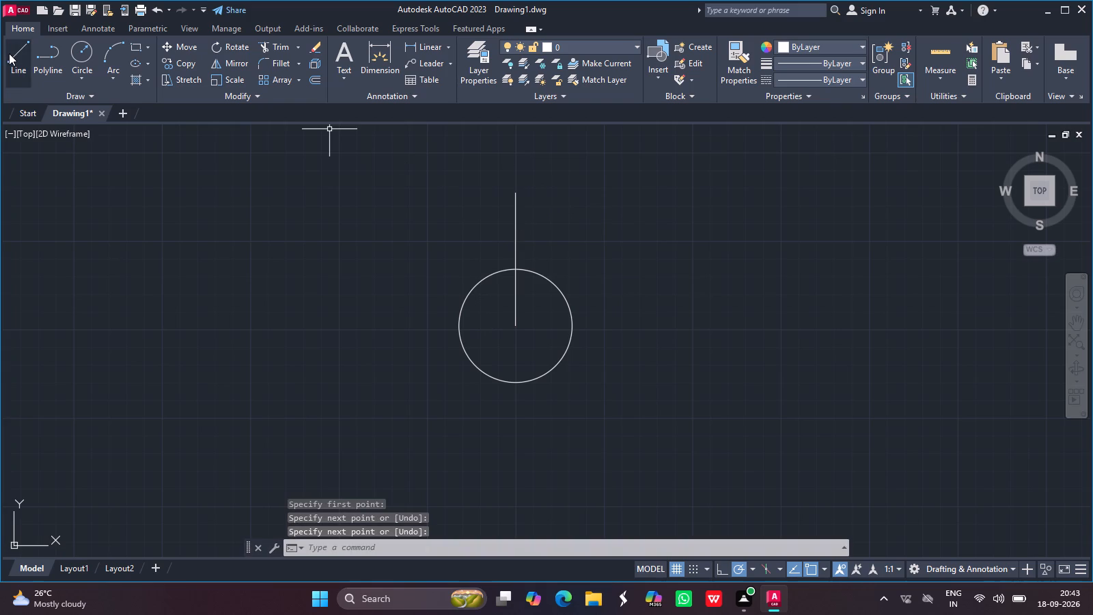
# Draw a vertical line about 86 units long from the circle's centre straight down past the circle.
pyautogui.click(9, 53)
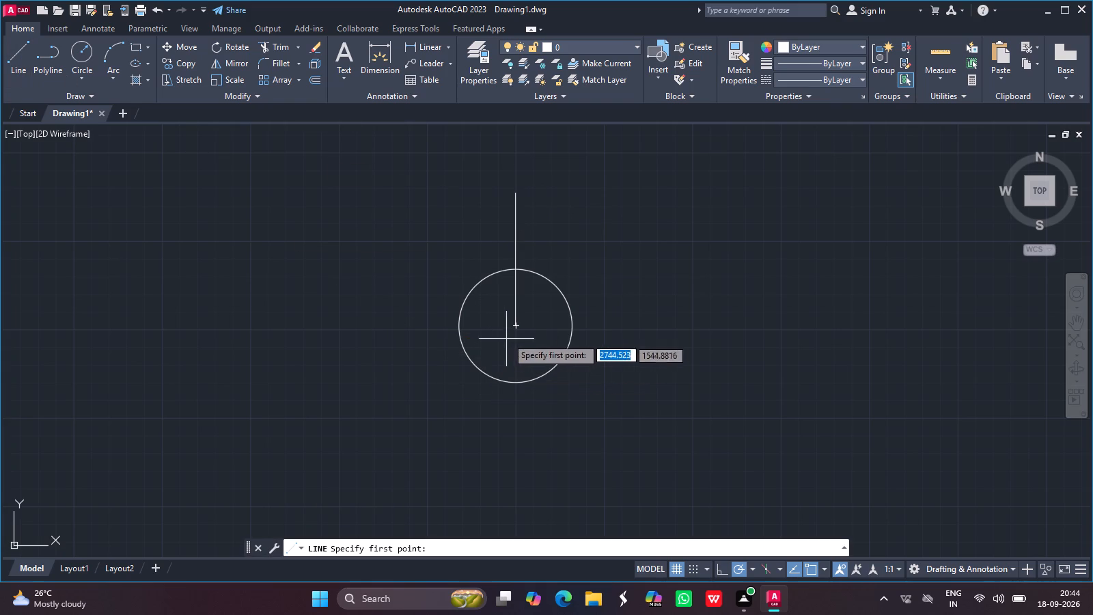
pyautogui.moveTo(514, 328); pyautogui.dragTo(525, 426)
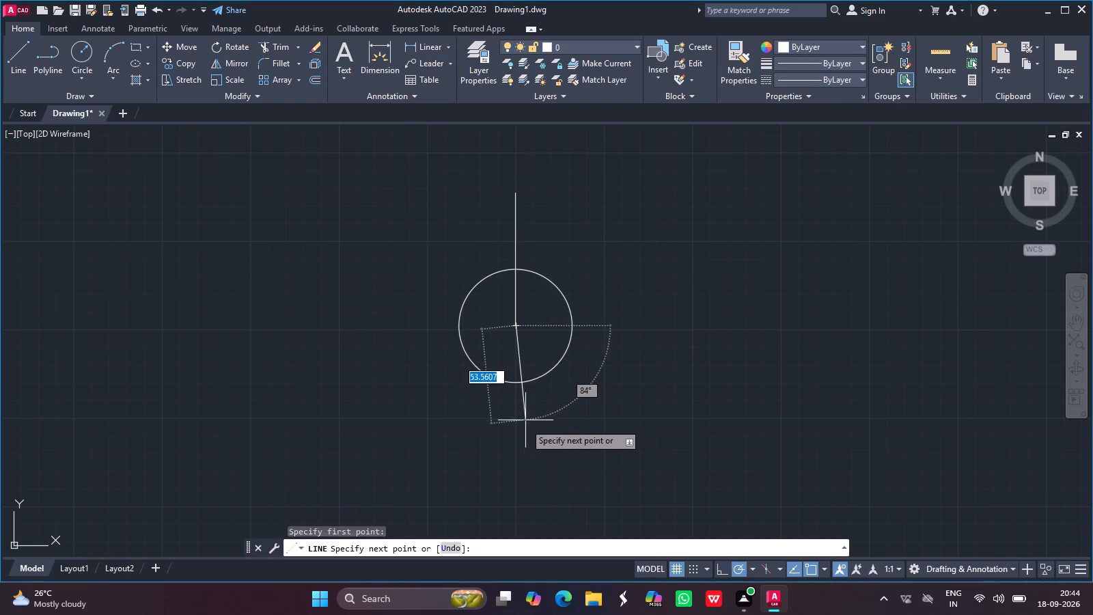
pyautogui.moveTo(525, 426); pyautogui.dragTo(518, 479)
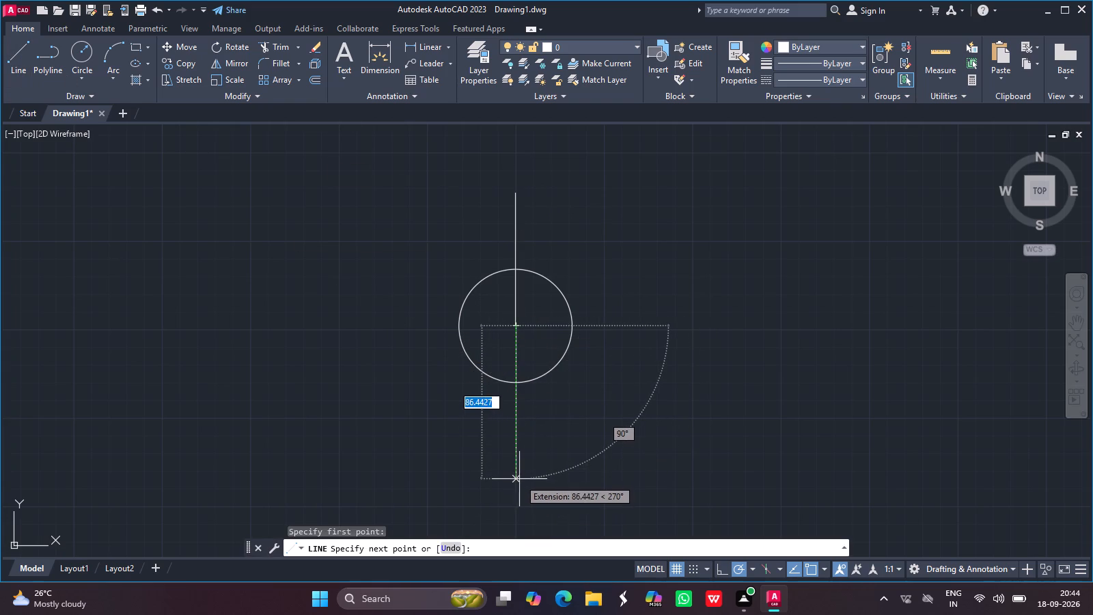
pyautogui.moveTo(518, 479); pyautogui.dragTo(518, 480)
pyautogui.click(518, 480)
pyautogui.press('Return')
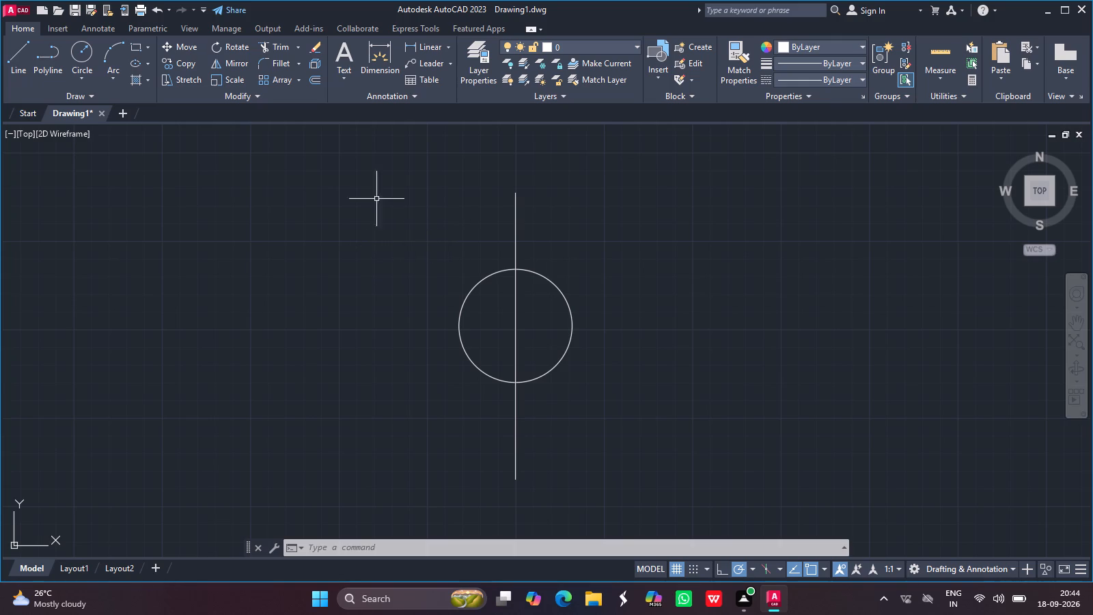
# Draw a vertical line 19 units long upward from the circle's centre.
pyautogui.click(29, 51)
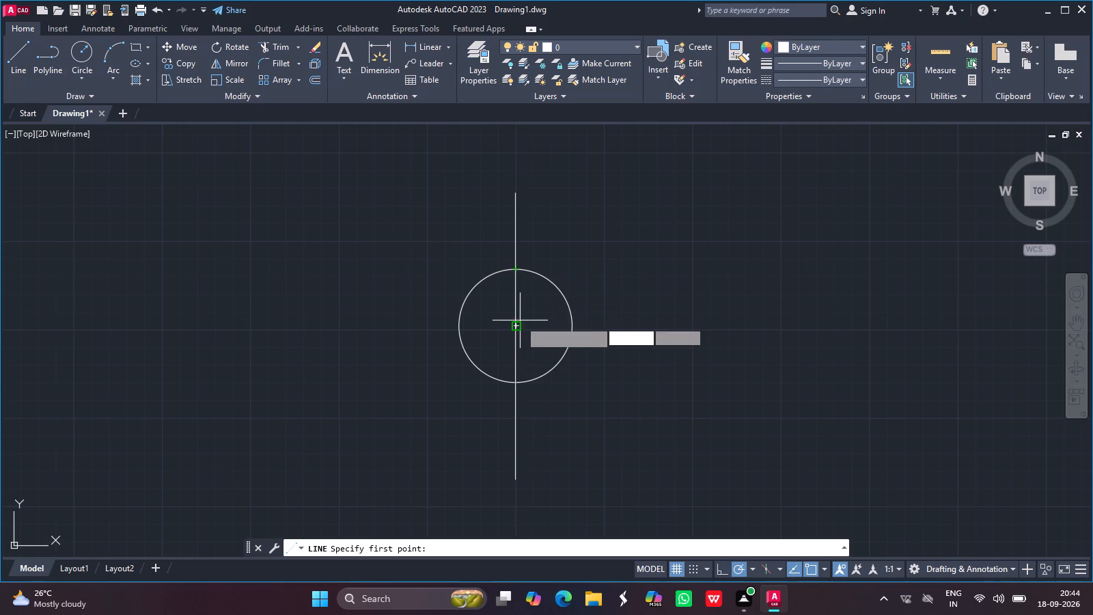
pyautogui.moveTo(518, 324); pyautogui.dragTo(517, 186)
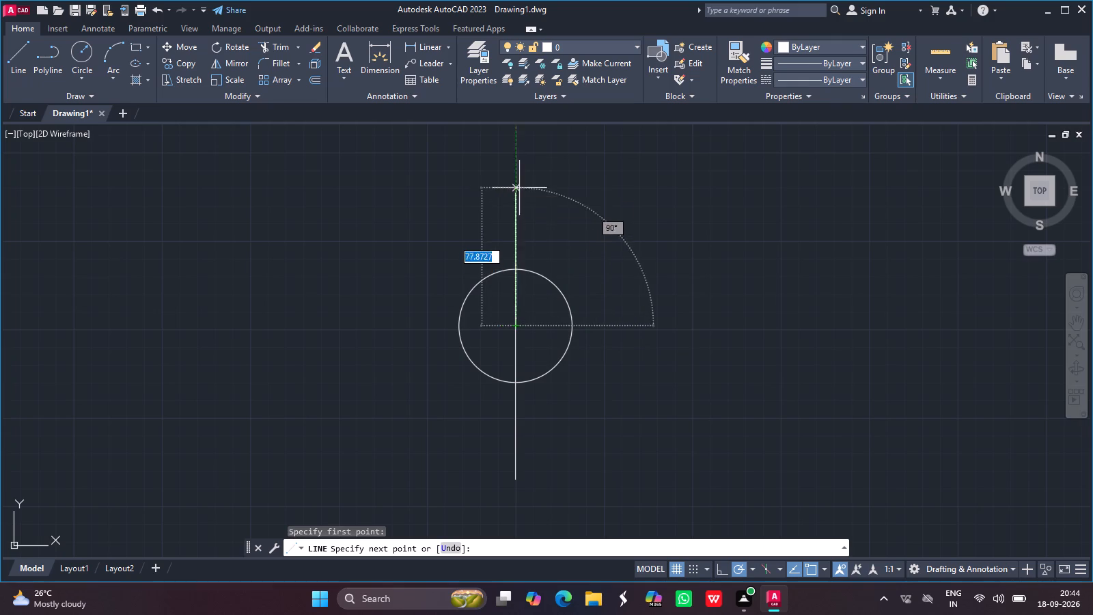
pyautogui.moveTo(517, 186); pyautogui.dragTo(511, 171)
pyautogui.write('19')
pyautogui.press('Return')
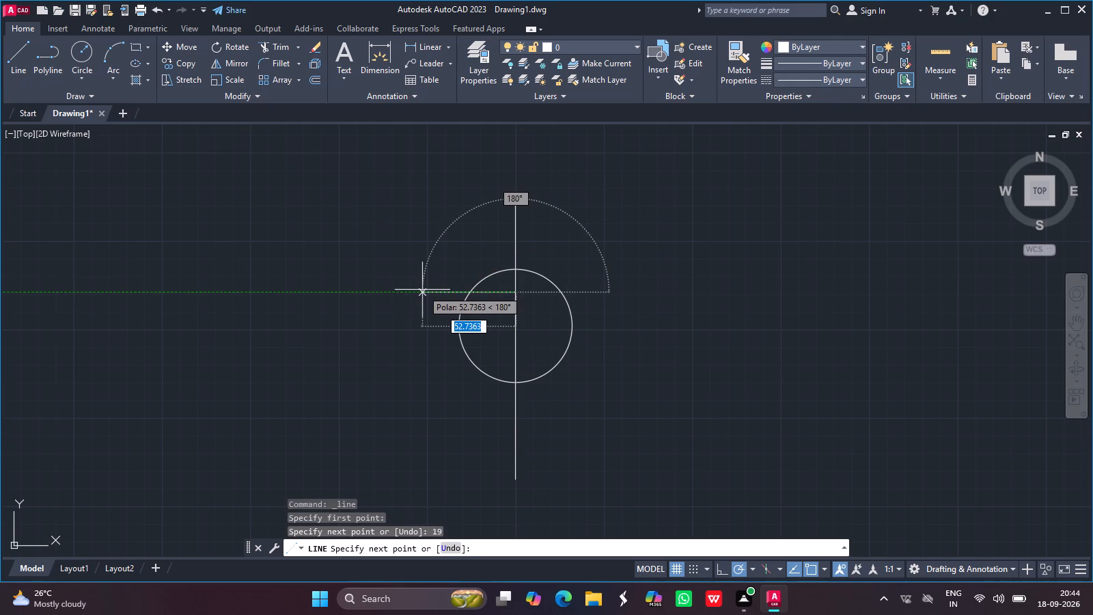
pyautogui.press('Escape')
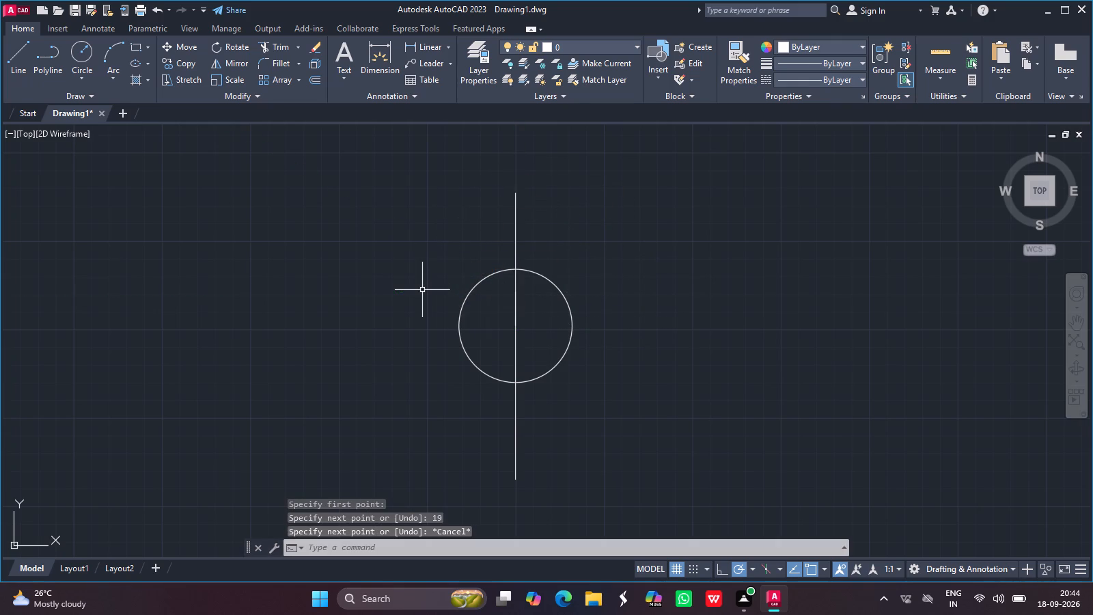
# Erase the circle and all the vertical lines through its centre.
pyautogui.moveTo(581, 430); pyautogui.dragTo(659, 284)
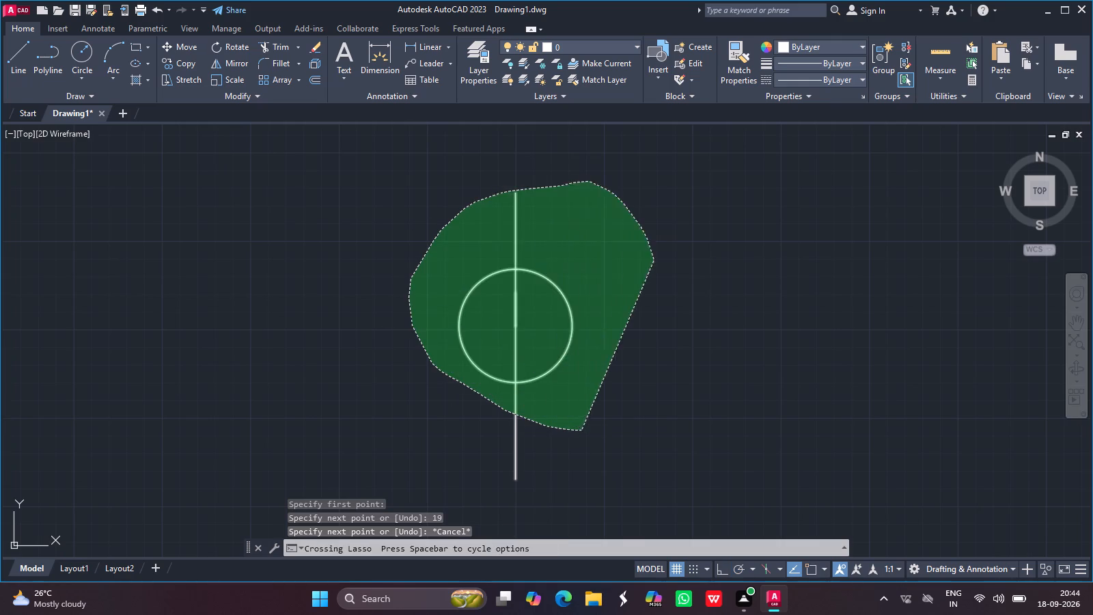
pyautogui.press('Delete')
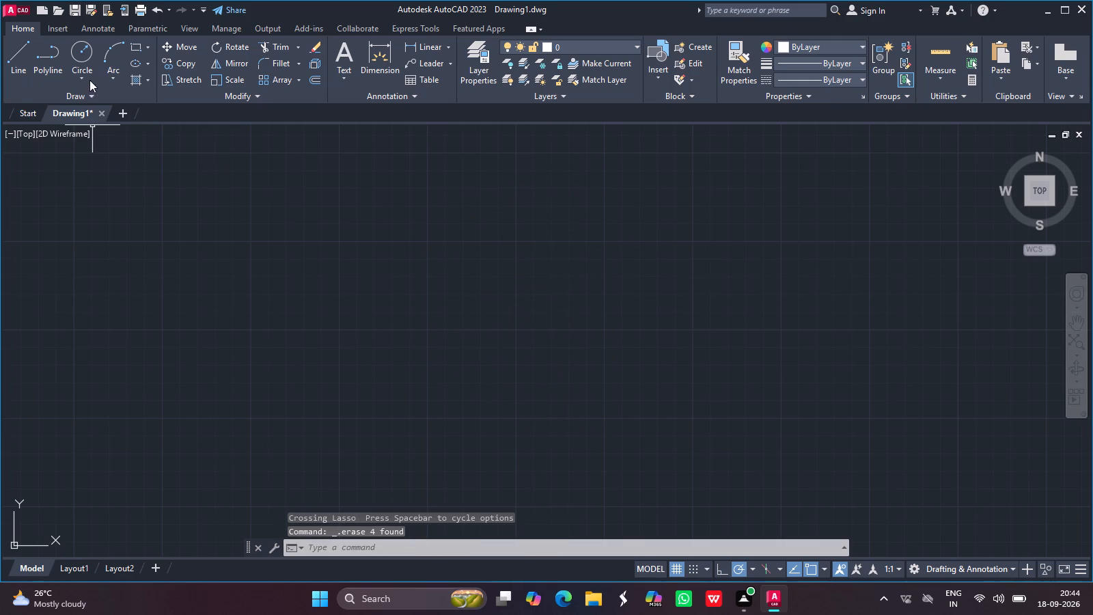
# Draw a circle with a diameter of 32 in the empty drawing, using the Center, Diameter method.
pyautogui.click(78, 77)
pyautogui.click(97, 128)
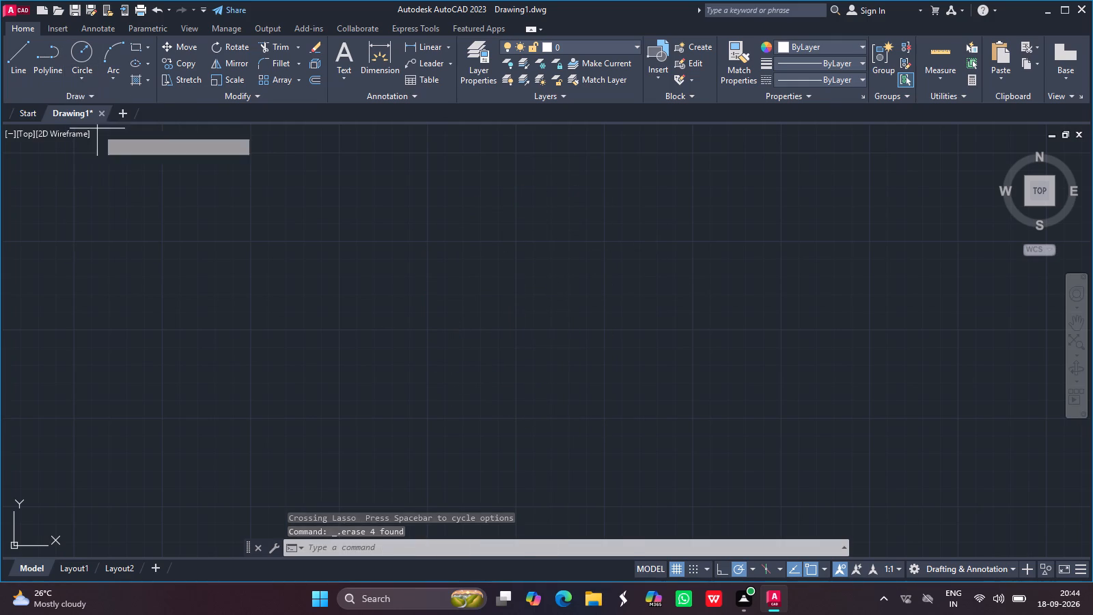
pyautogui.moveTo(549, 361); pyautogui.dragTo(509, 279)
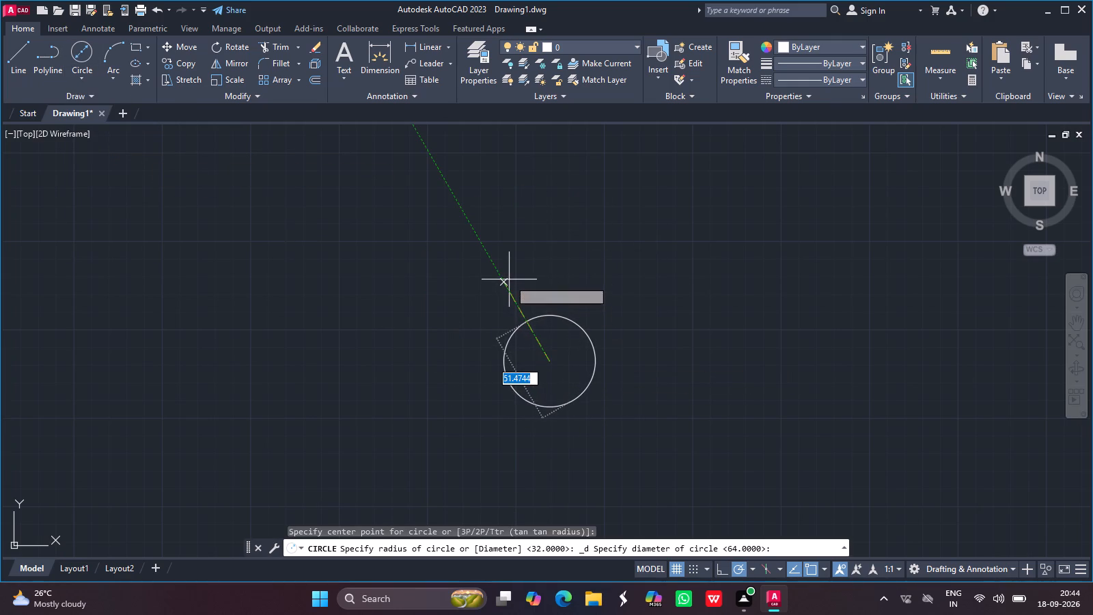
pyautogui.write('32')
pyautogui.press('Return')
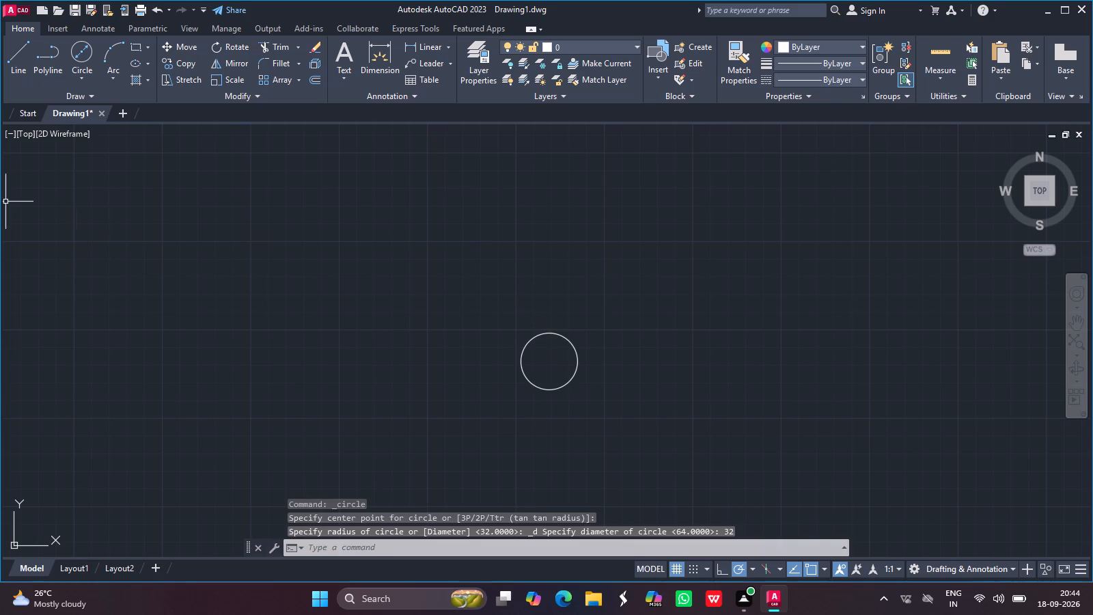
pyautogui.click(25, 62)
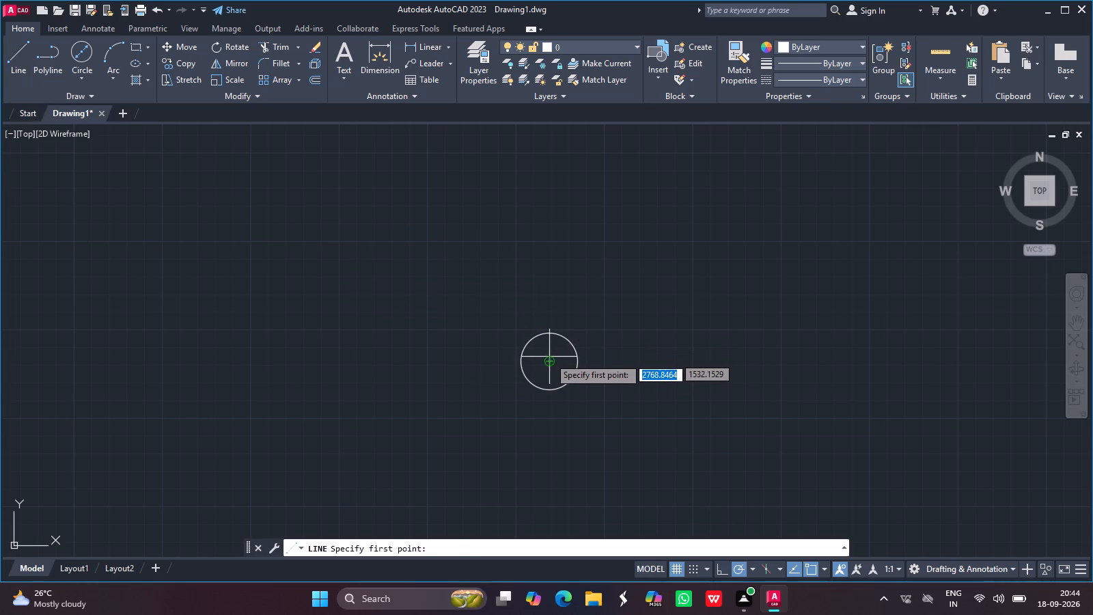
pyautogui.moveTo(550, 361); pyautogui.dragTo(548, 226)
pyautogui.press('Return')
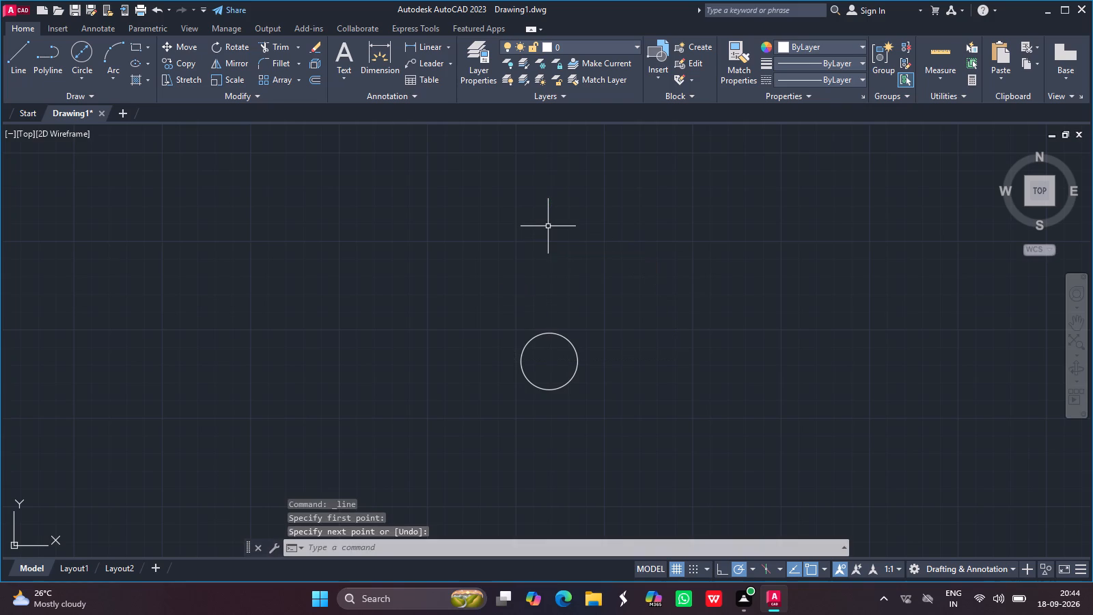
# Draw a vertical line from the circle's centre straight up to a point well above the circle.
pyautogui.click(12, 53)
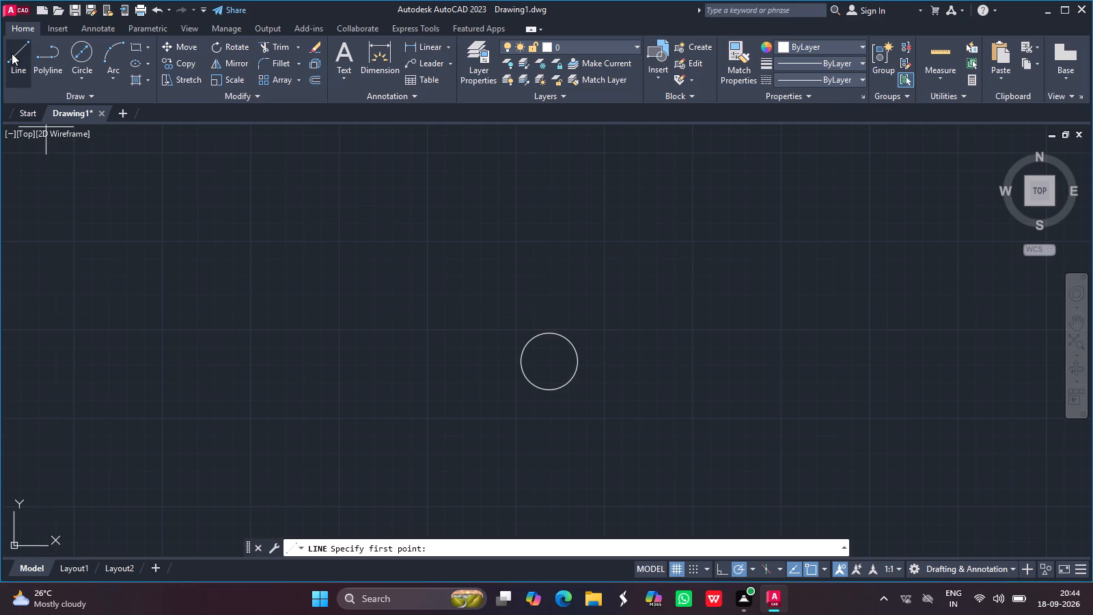
pyautogui.click(552, 357)
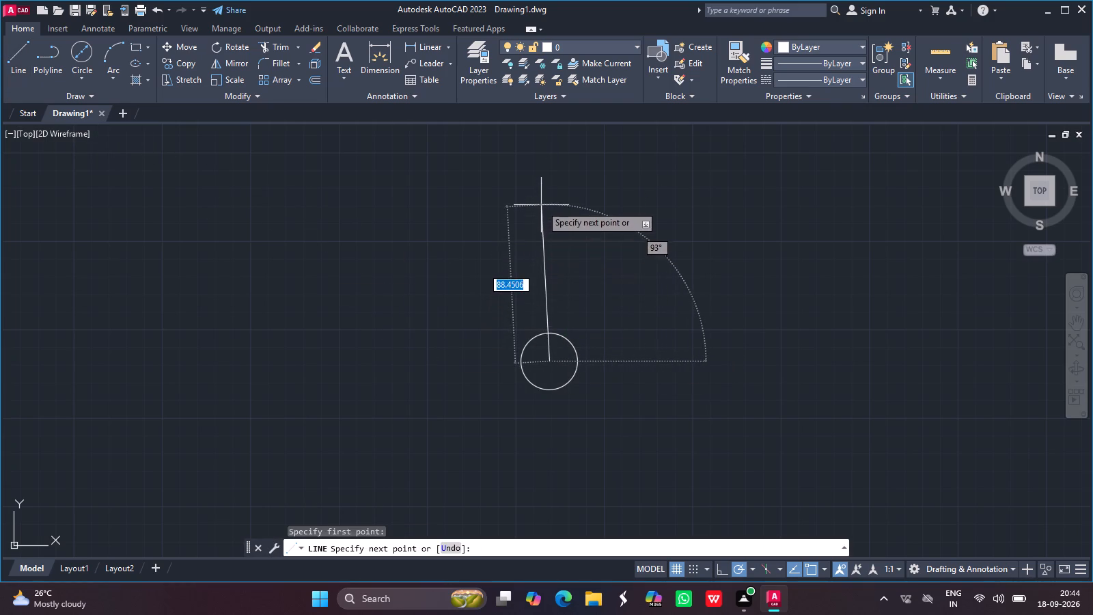
pyautogui.click(551, 196)
pyautogui.press('Return')
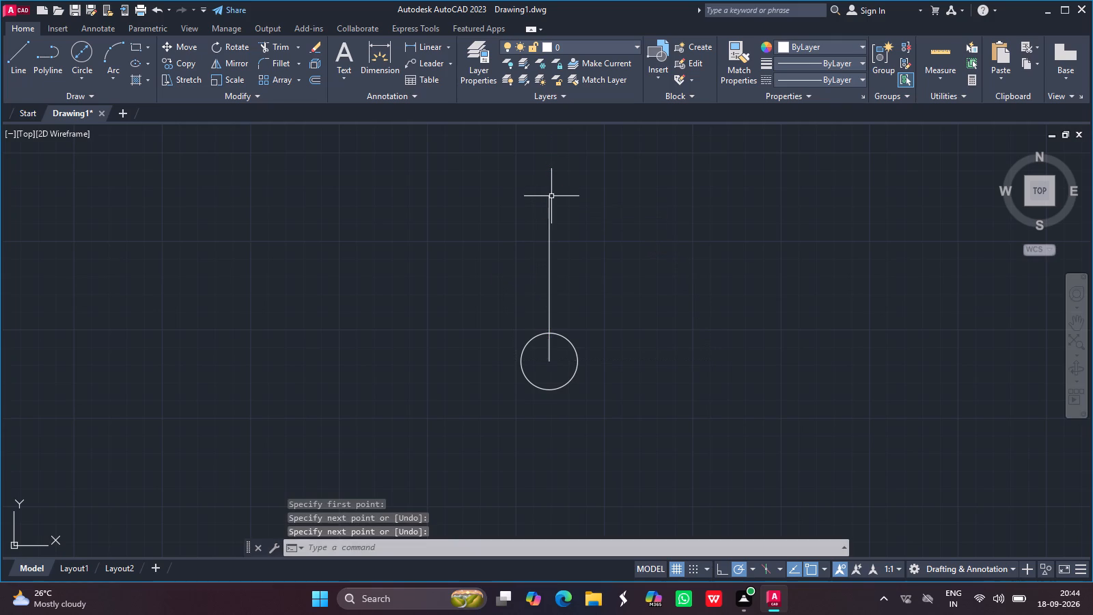
# Draw a vertical line about 76 units long straight down from the circle's centre.
pyautogui.click(13, 60)
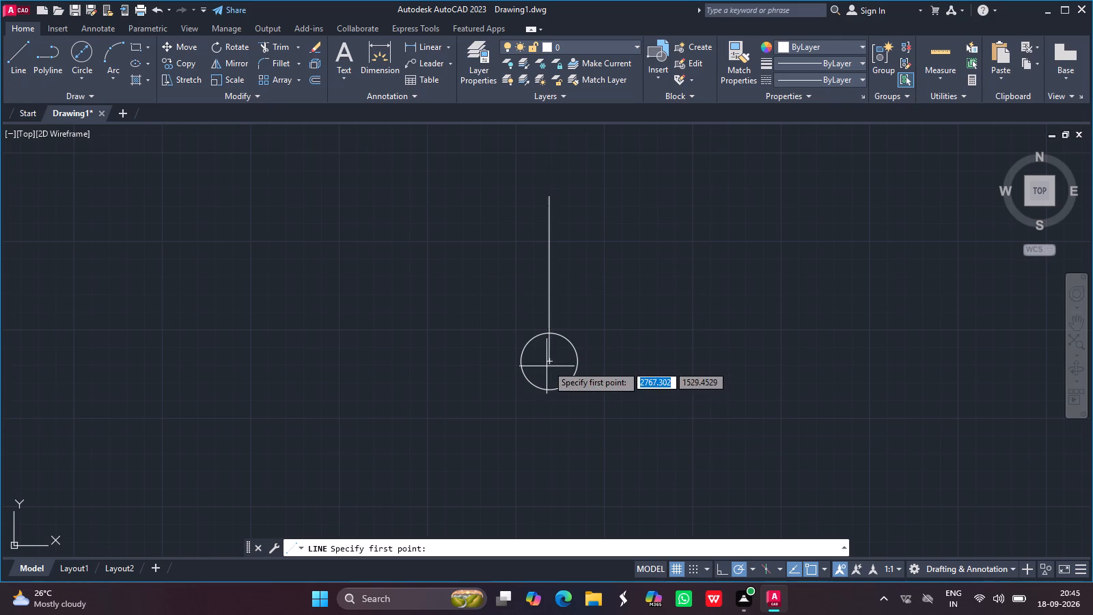
pyautogui.moveTo(551, 362); pyautogui.dragTo(569, 486)
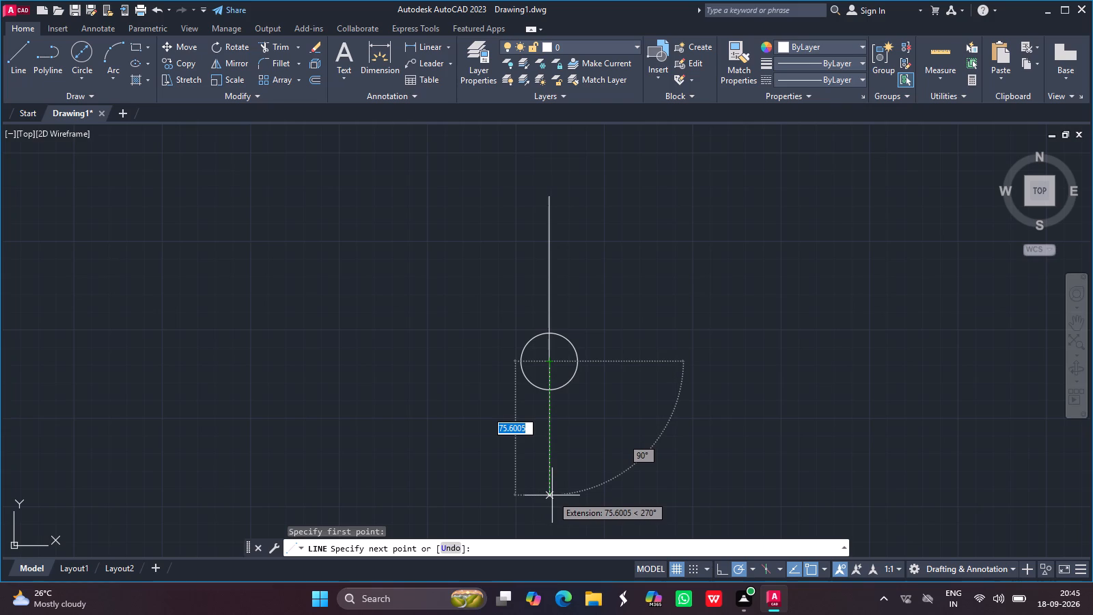
pyautogui.click(552, 495)
pyautogui.press('Return')
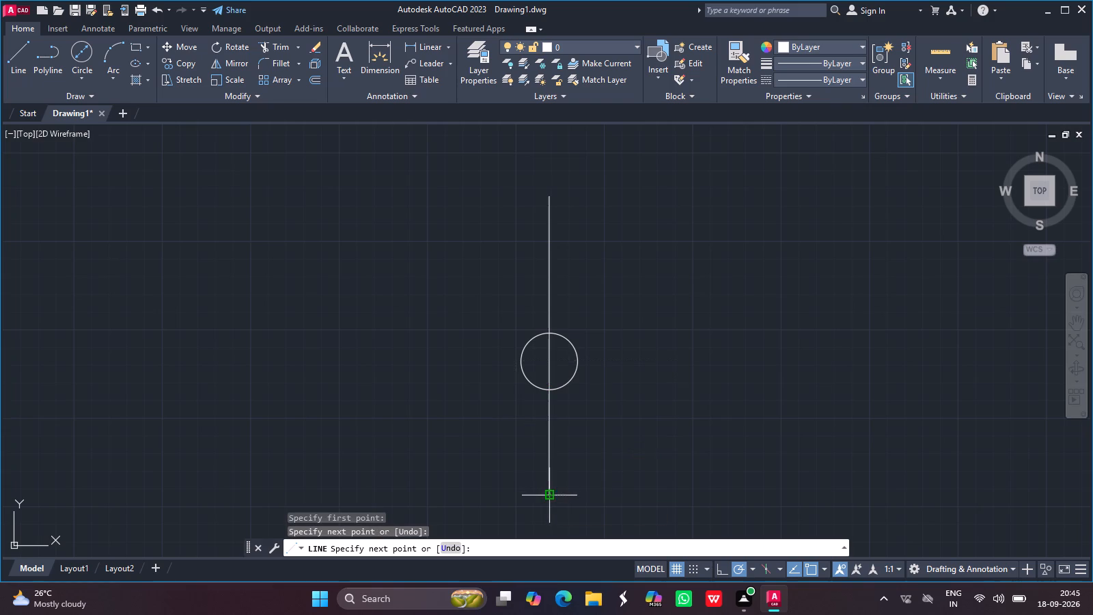
# Draw a 19-unit vertical line upward from the circle's centre, along the long centre line.
pyautogui.click(21, 57)
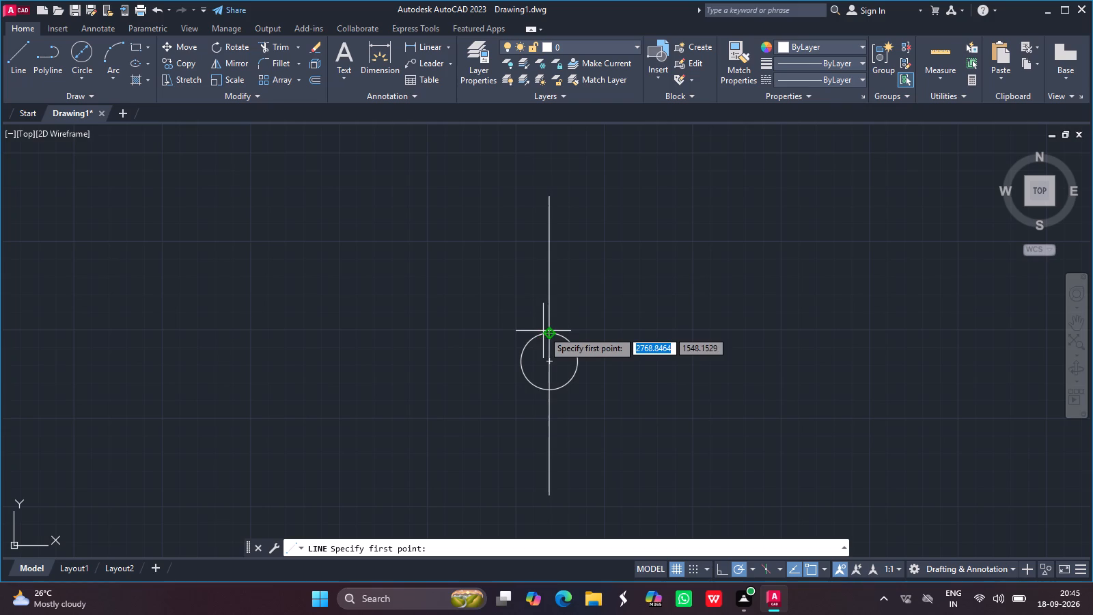
pyautogui.moveTo(550, 364); pyautogui.dragTo(553, 302)
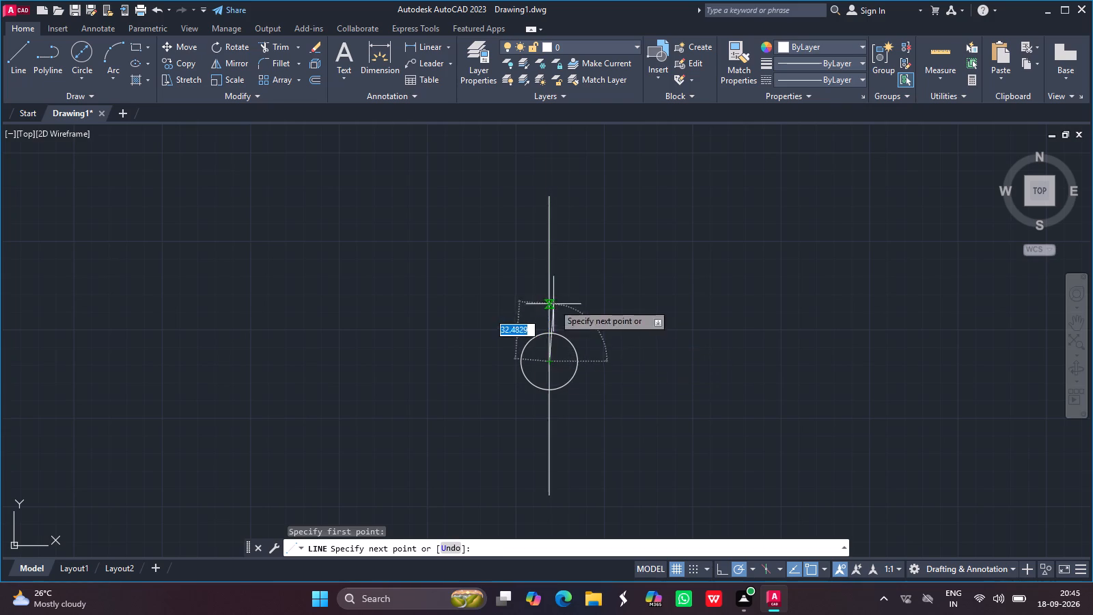
pyautogui.moveTo(553, 302); pyautogui.dragTo(553, 170)
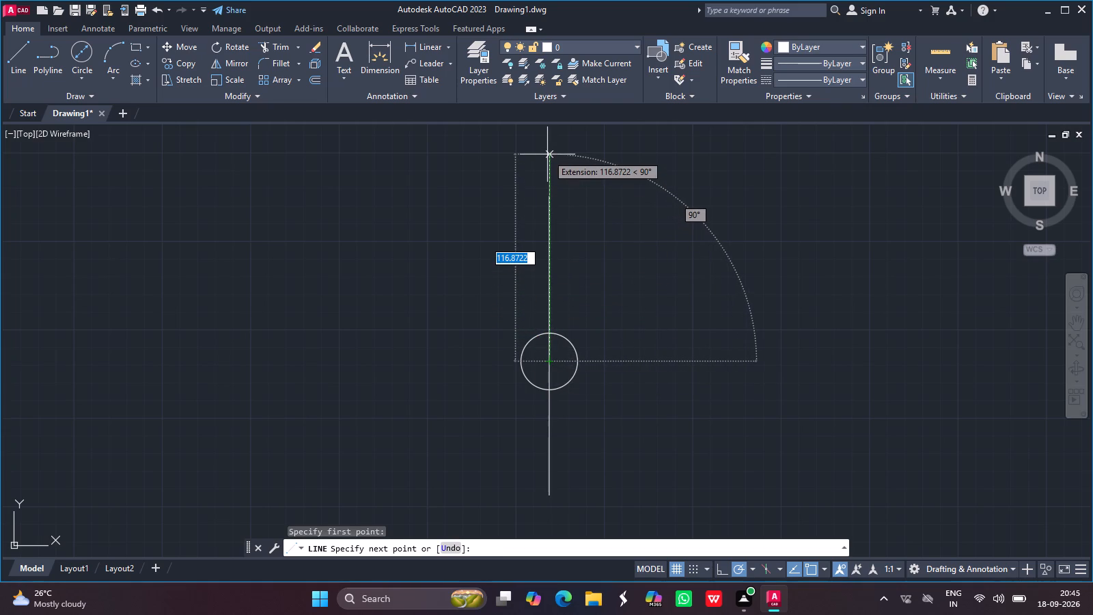
pyautogui.write('19')
pyautogui.press('Return')
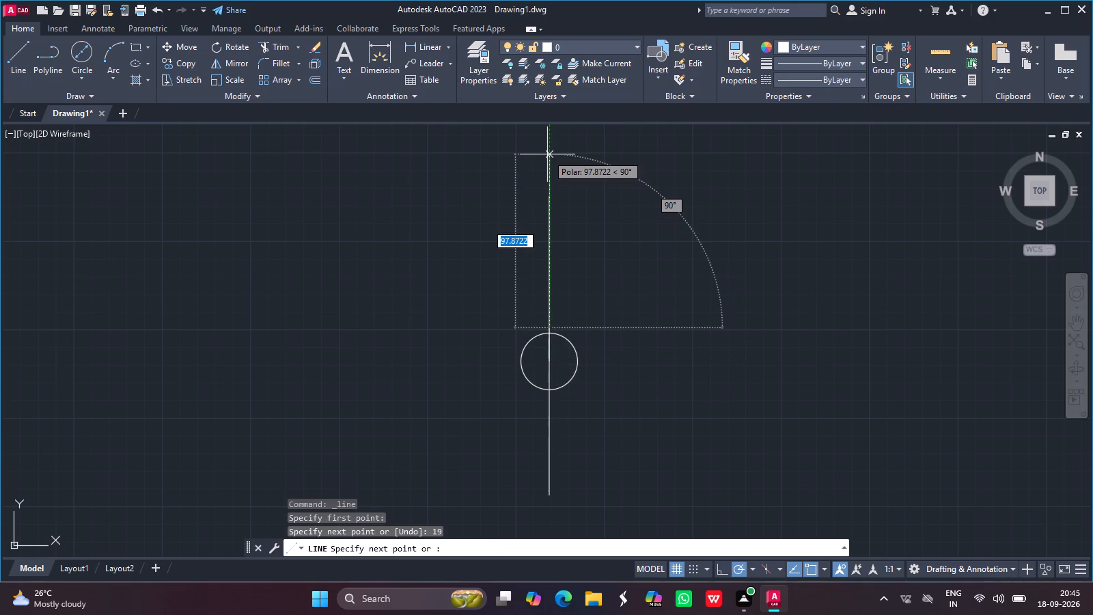
pyautogui.press('Return')
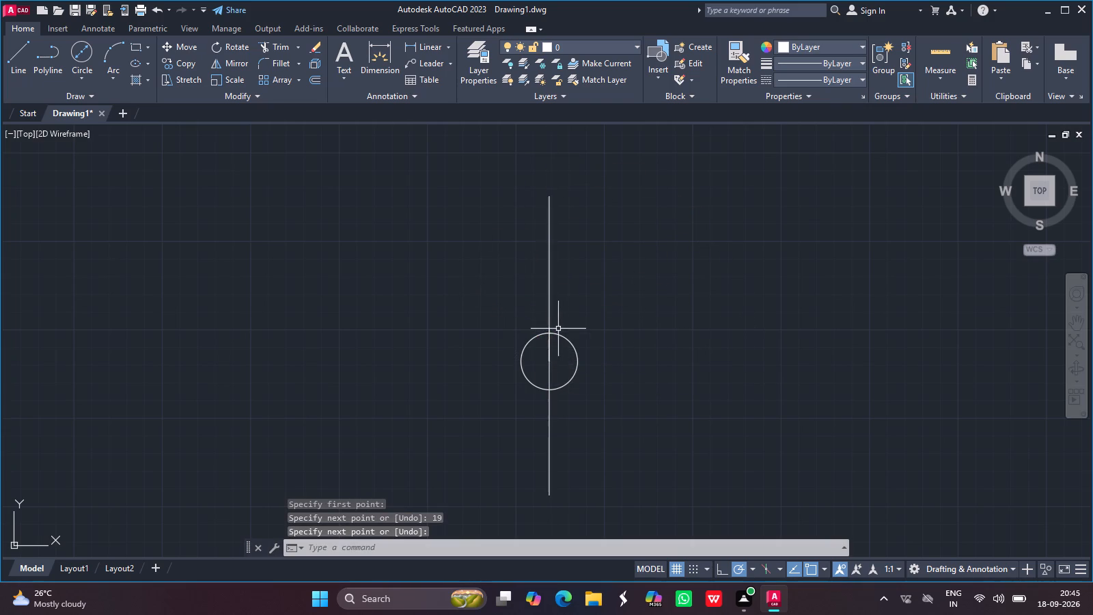
# Draw a 4-unit horizontal line to the left from the upper end of the 19-unit line.
pyautogui.keyDown('ctrl'); pyautogui.scroll(2, 546, 321); pyautogui.keyUp('ctrl')
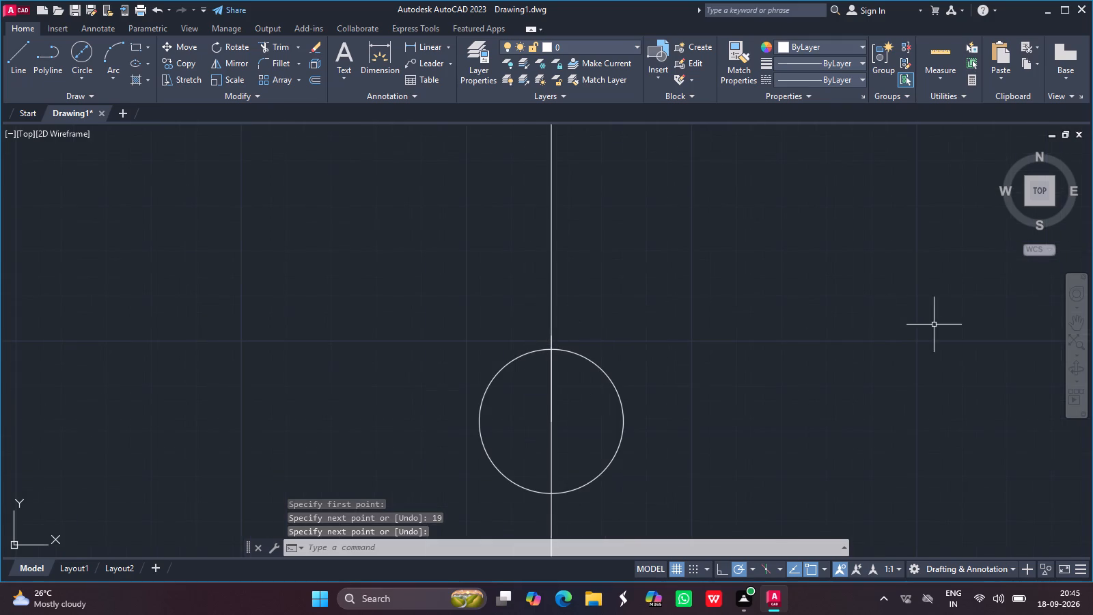
pyautogui.click(1075, 326)
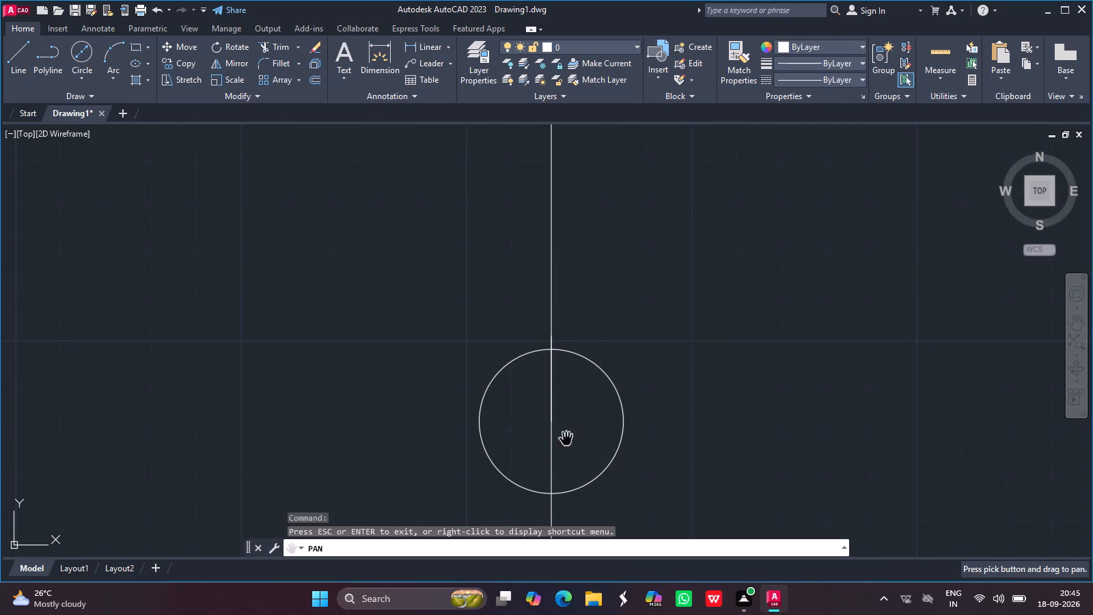
pyautogui.moveTo(566, 439); pyautogui.dragTo(543, 346)
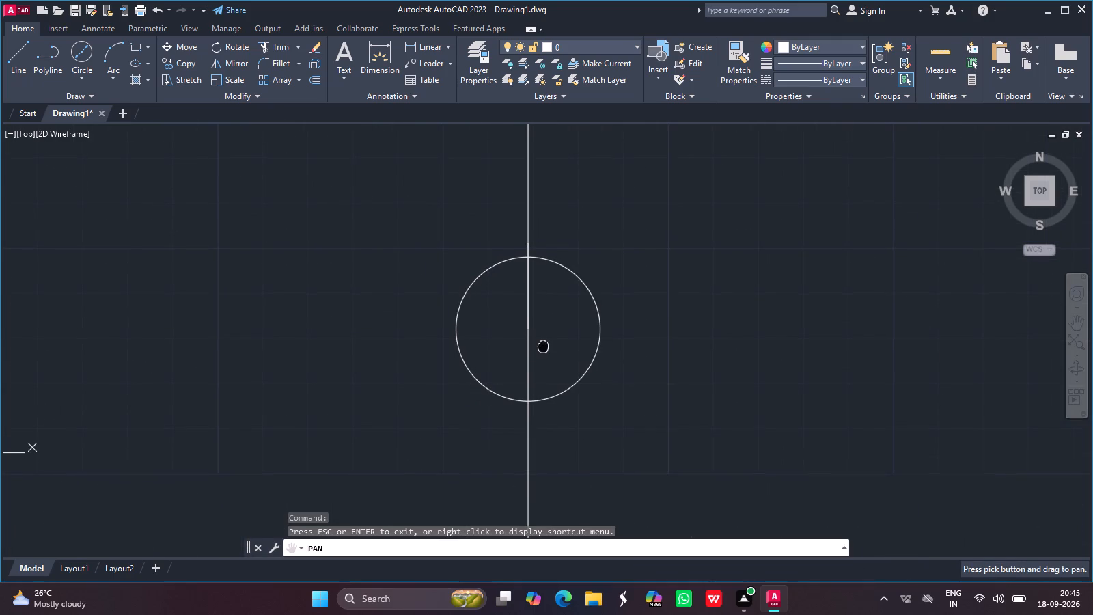
pyautogui.moveTo(543, 346); pyautogui.dragTo(540, 340)
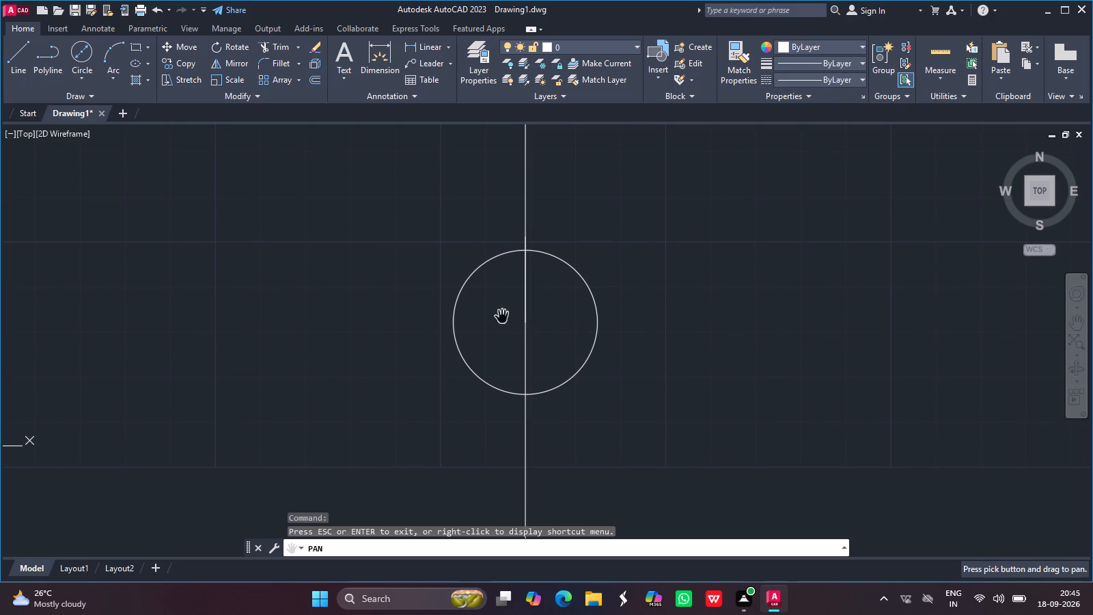
pyautogui.press('Escape')
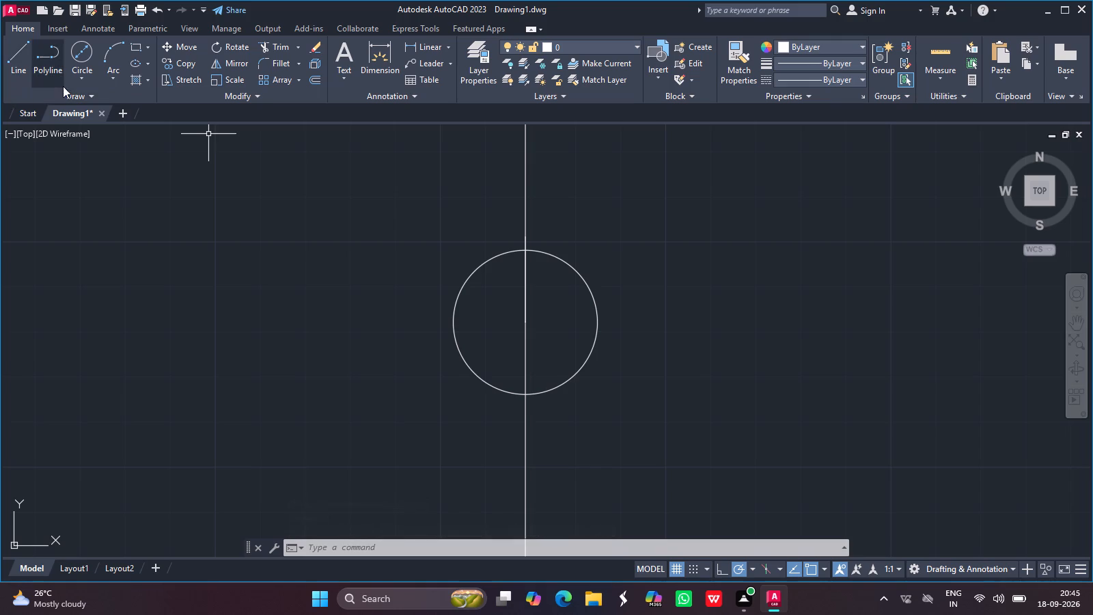
pyautogui.click(20, 47)
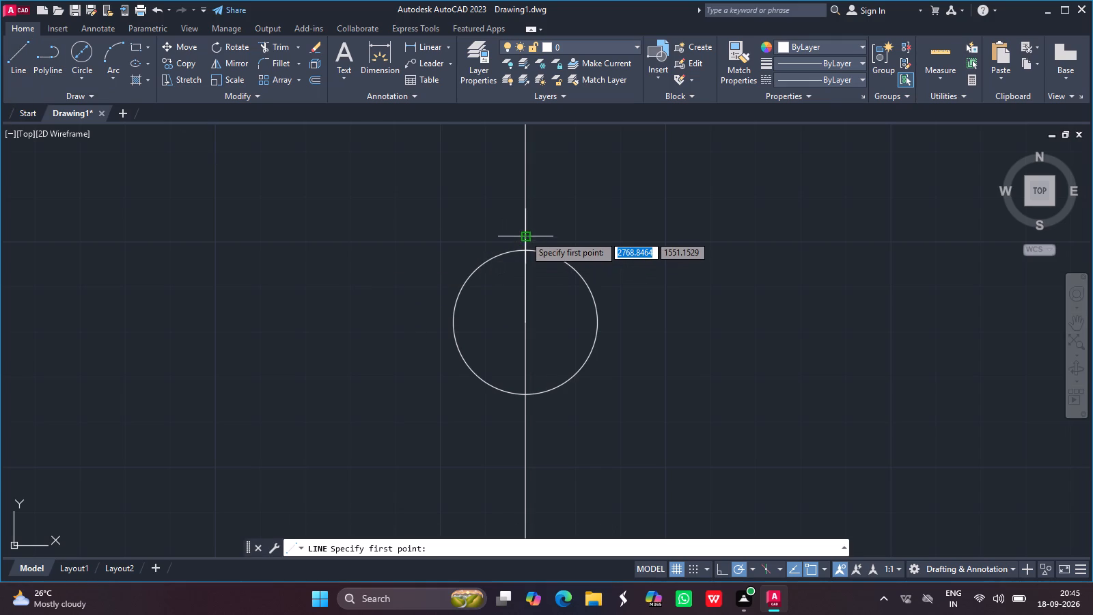
pyautogui.moveTo(525, 235); pyautogui.dragTo(491, 237)
pyautogui.press('4')
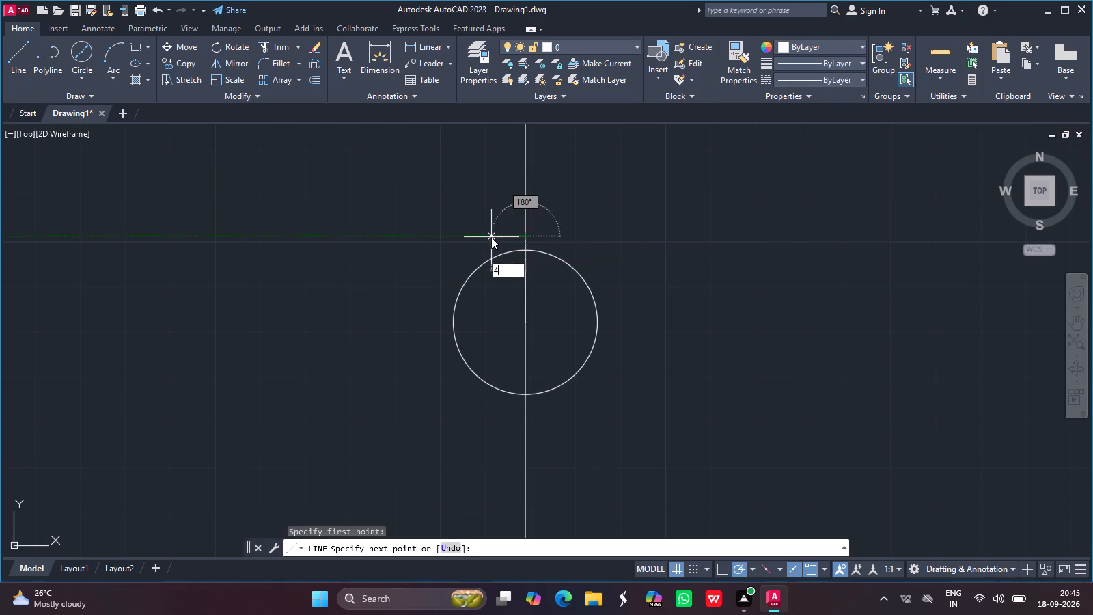
pyautogui.press('Return')
pyautogui.press('Return')
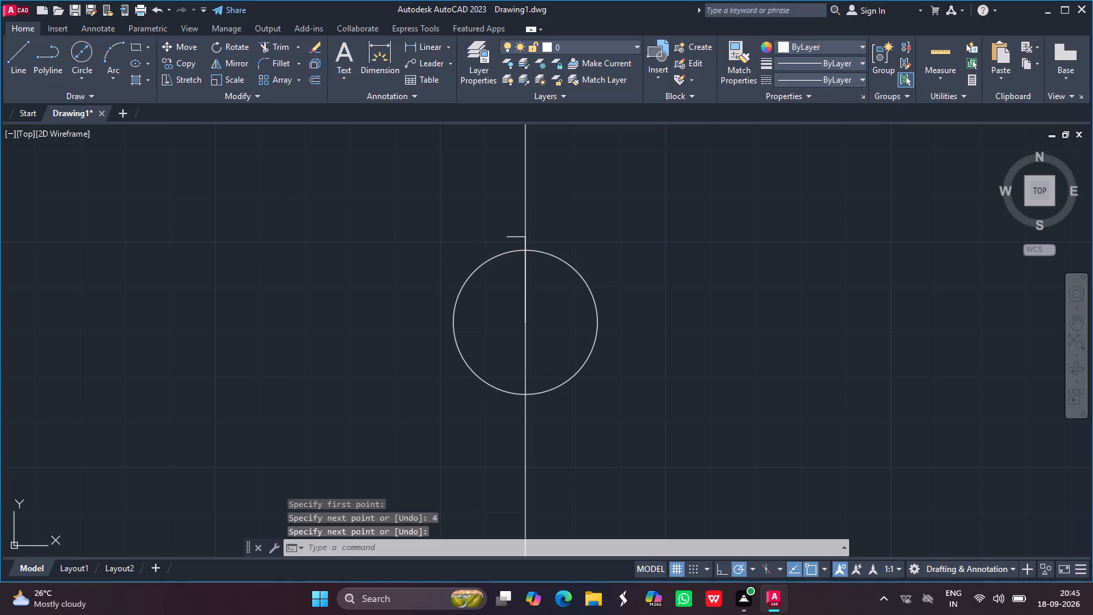
# Draw a 4-unit horizontal line to the right from the upper end of the 19-unit line.
pyautogui.click(7, 51)
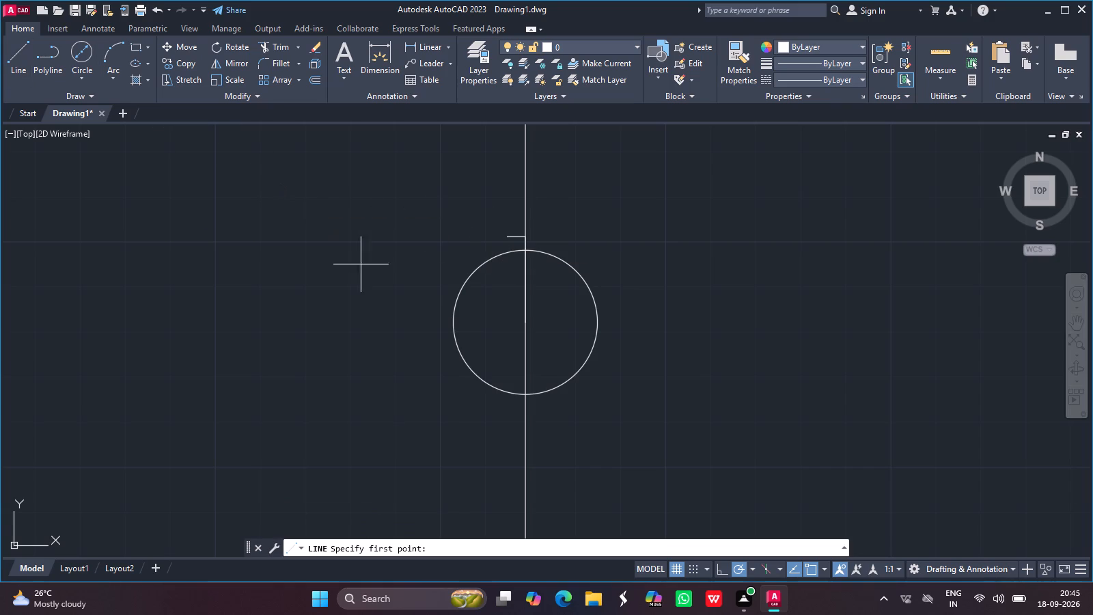
pyautogui.moveTo(527, 238); pyautogui.dragTo(554, 238)
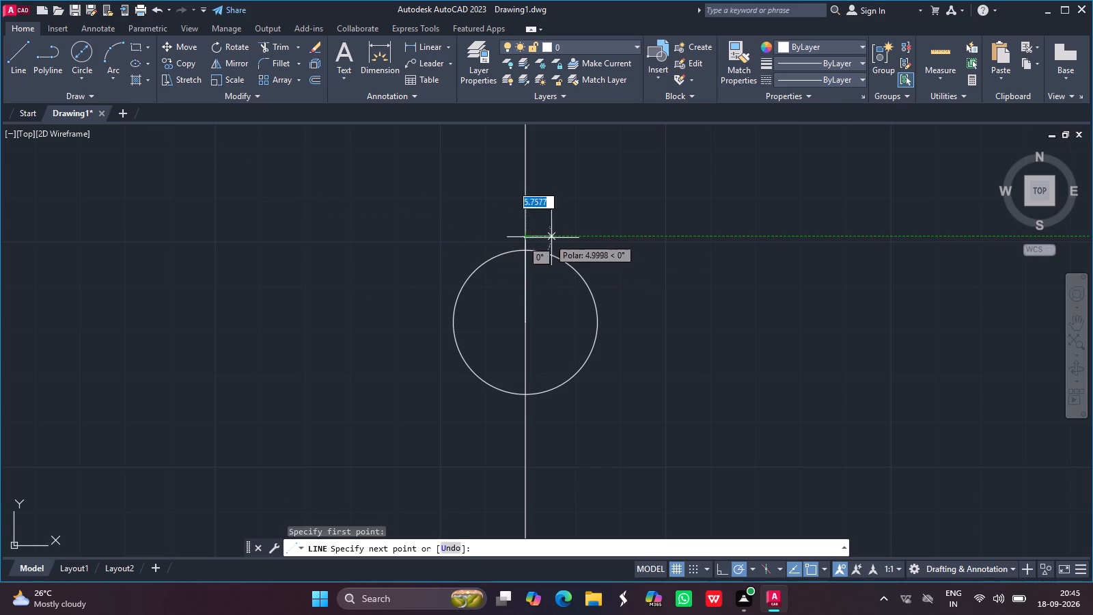
pyautogui.moveTo(554, 238); pyautogui.dragTo(568, 238)
pyautogui.press('4')
pyautogui.press('Return')
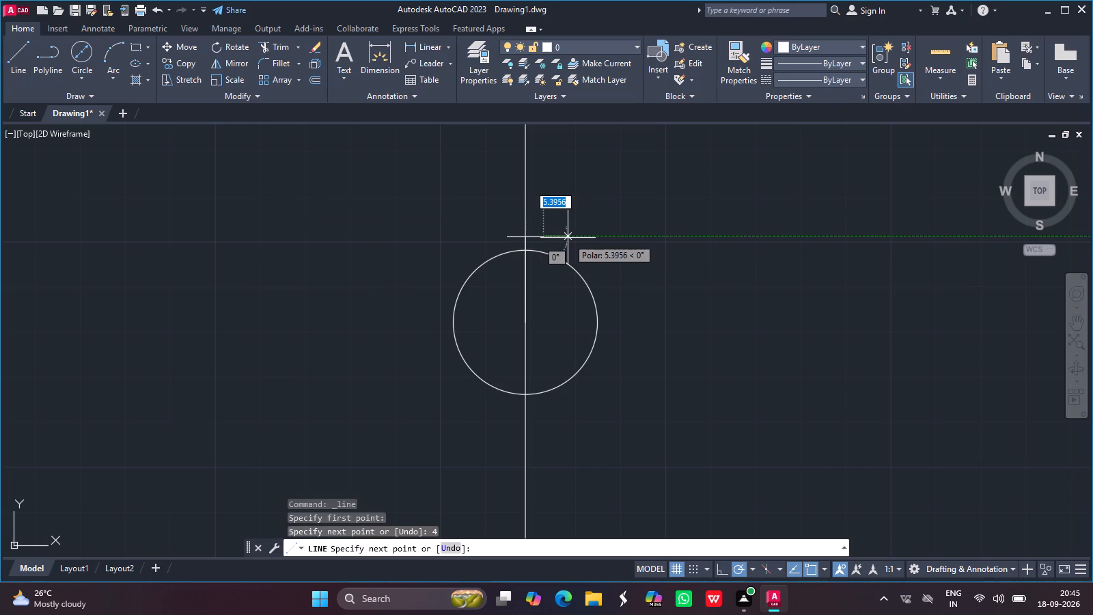
pyautogui.press('Return')
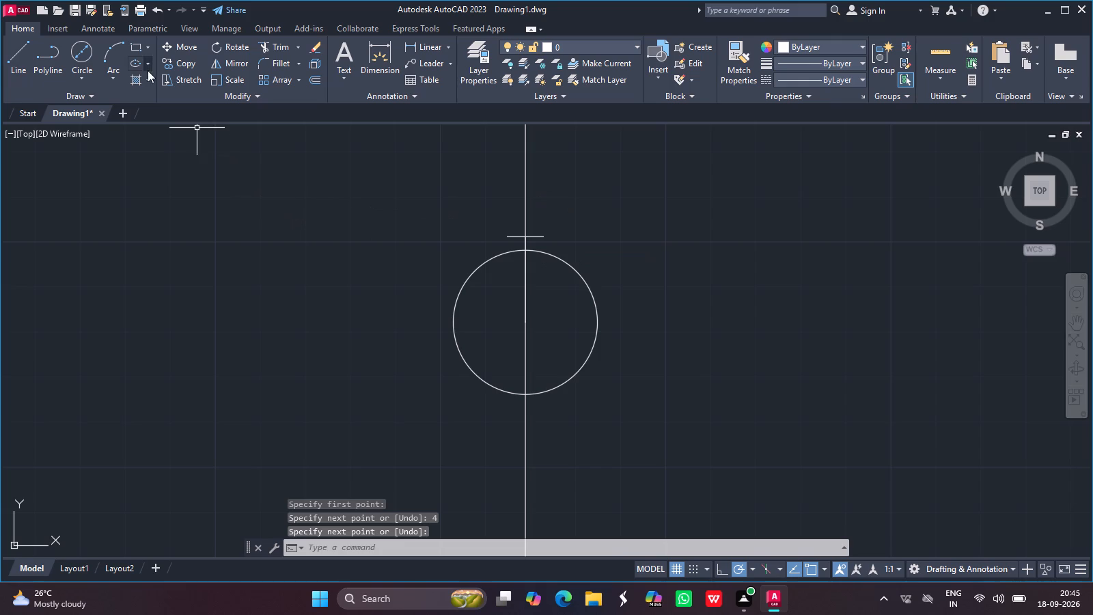
# Draw a vertical line from the left end of the short horizontal lines down to the circle.
pyautogui.click(18, 59)
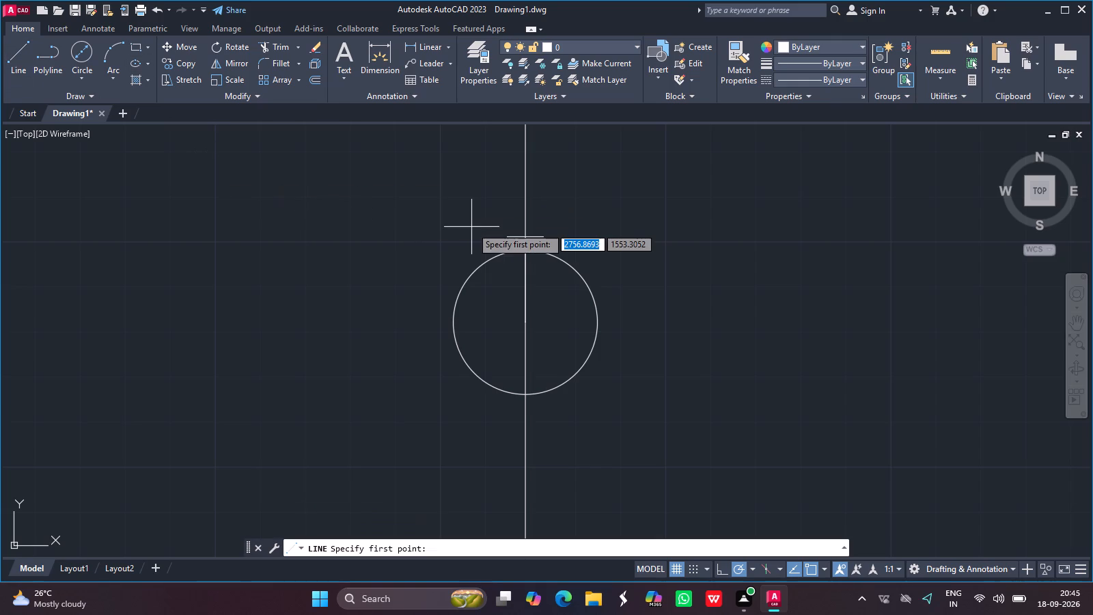
pyautogui.moveTo(509, 235); pyautogui.dragTo(509, 251)
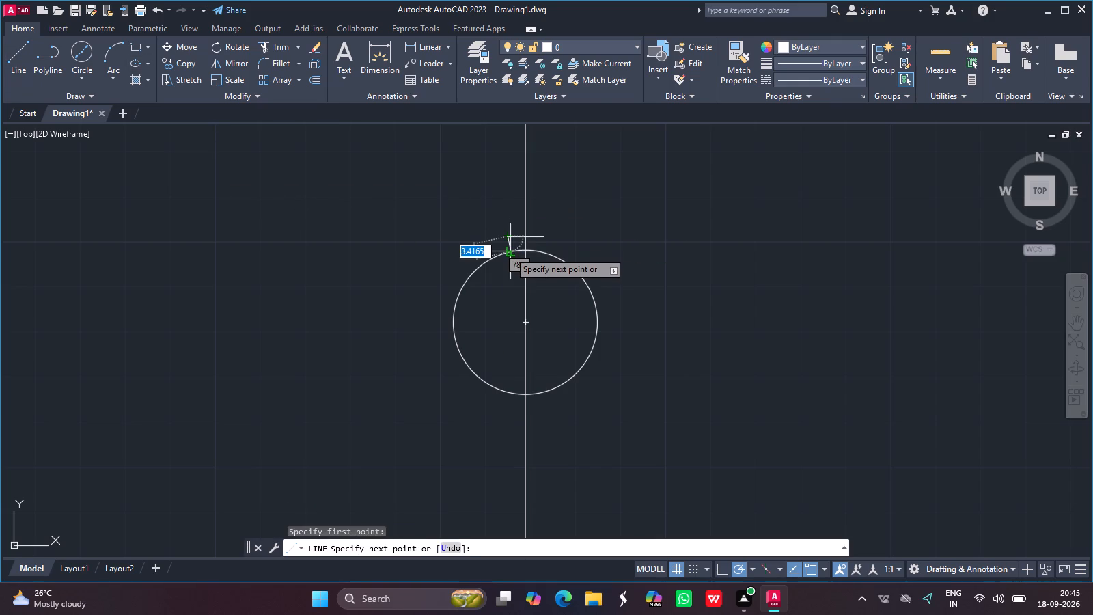
pyautogui.moveTo(509, 251); pyautogui.dragTo(504, 251)
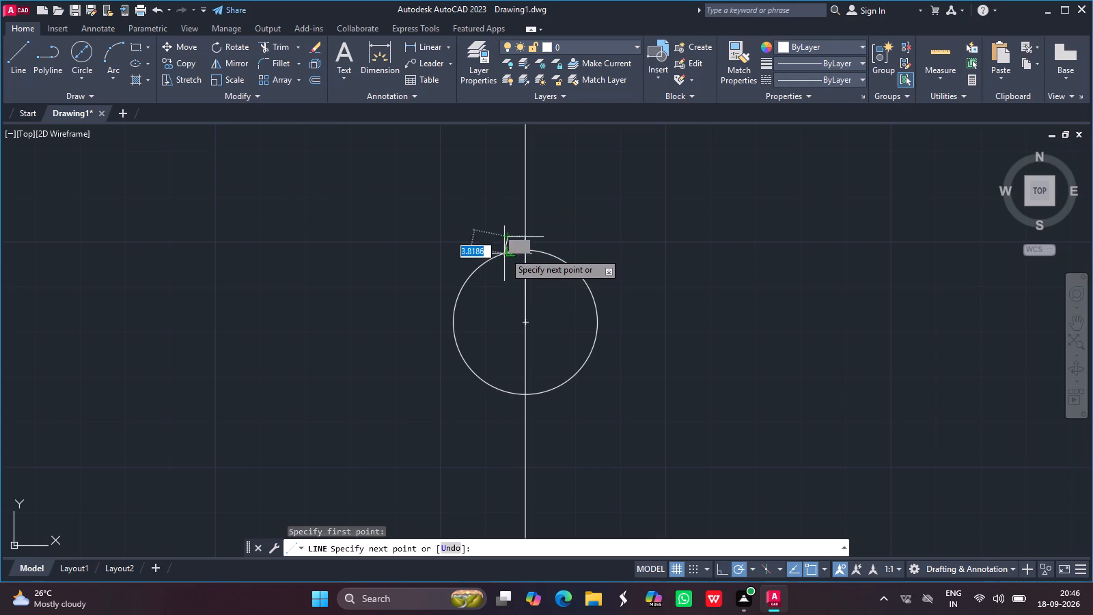
pyautogui.moveTo(504, 251); pyautogui.dragTo(504, 255)
pyautogui.click(504, 255)
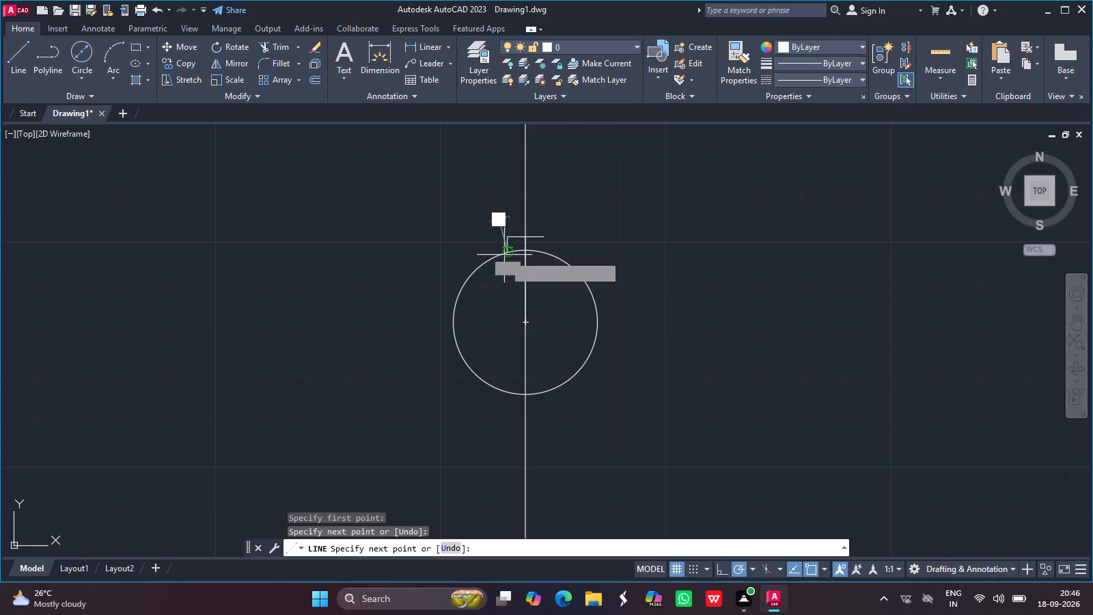
pyautogui.press('Return')
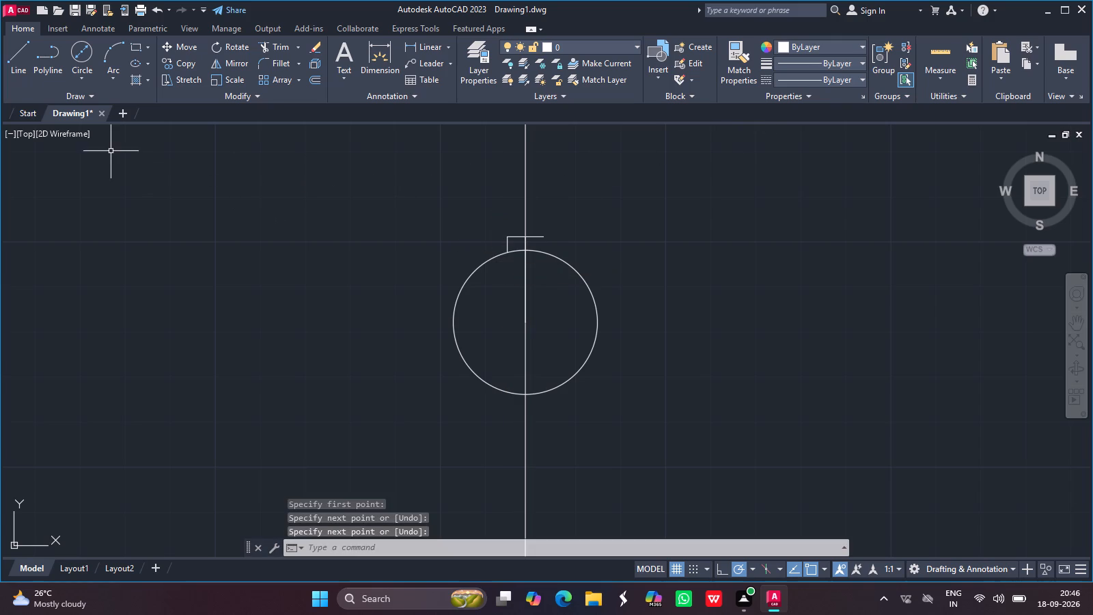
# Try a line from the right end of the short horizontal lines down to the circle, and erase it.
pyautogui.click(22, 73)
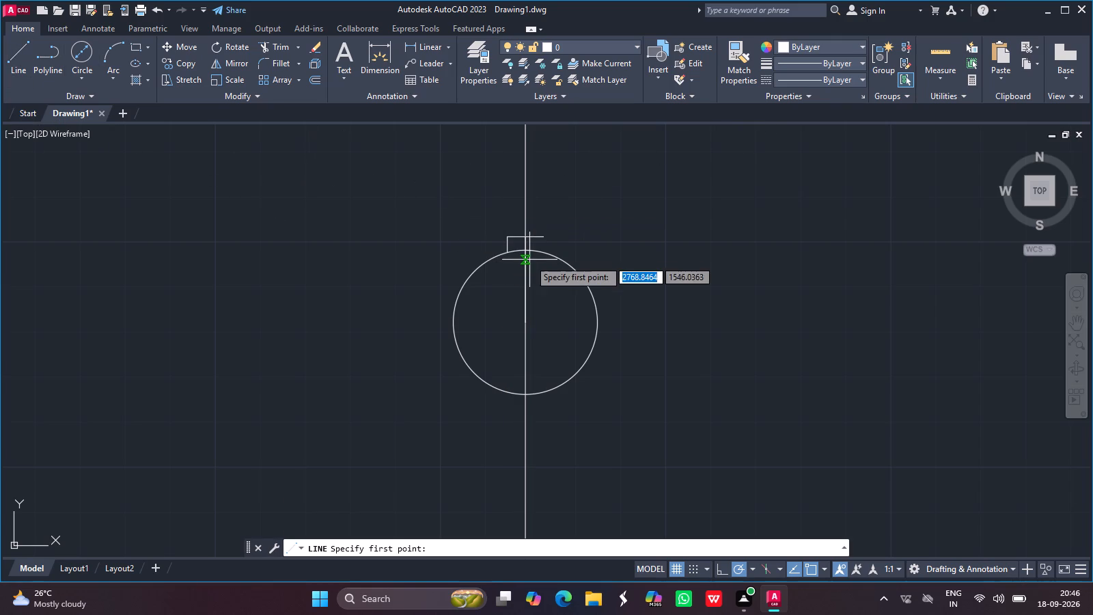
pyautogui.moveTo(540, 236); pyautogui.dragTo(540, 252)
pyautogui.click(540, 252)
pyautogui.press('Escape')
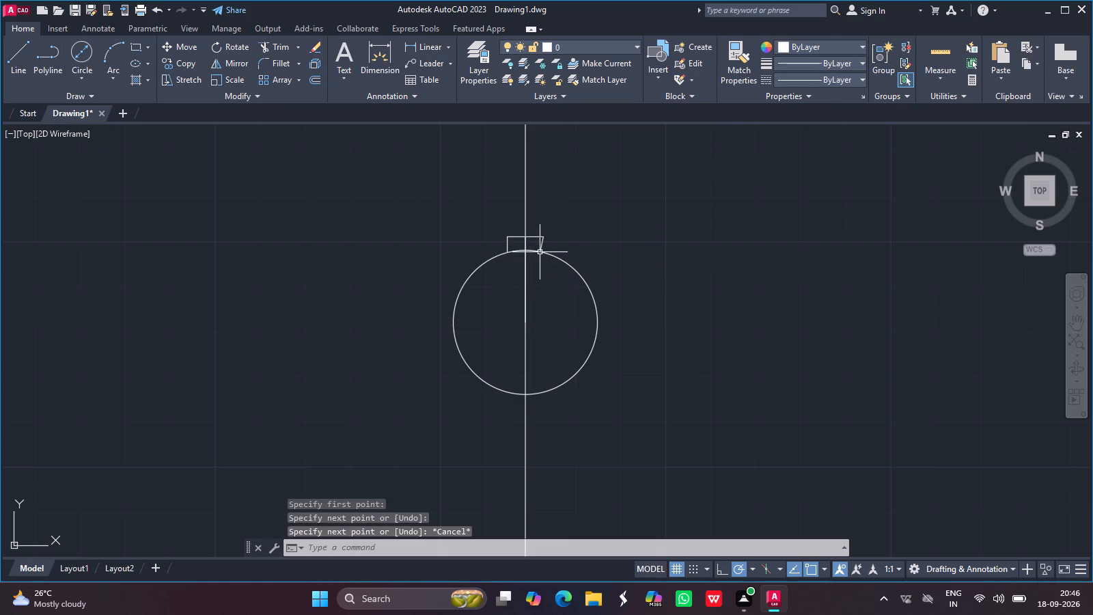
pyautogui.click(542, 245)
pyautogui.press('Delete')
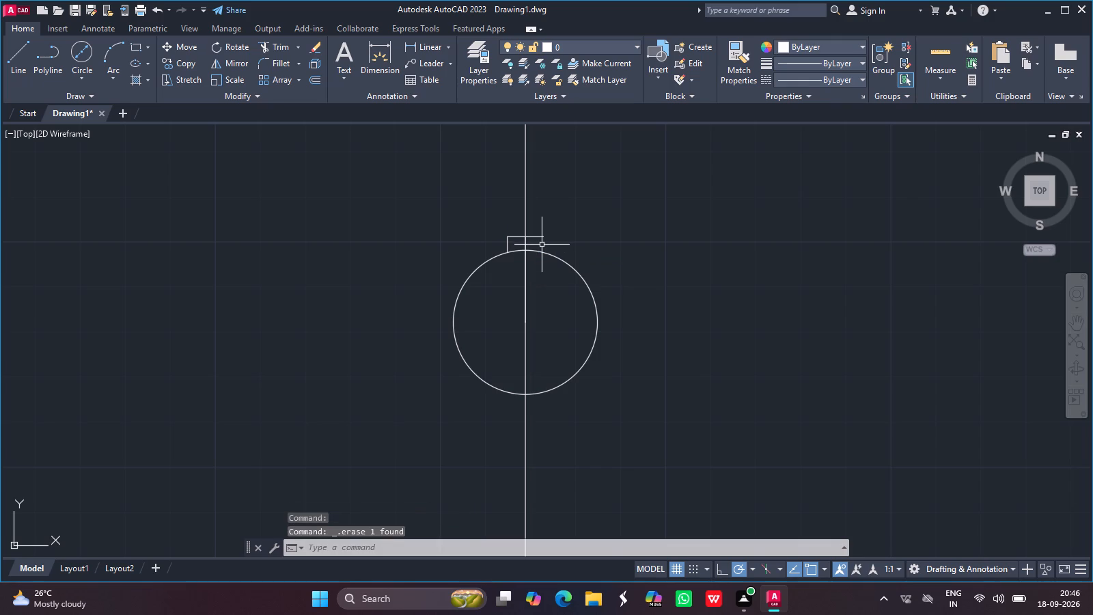
# Draw a vertical line from the right end of the short horizontal lines down to the circle.
pyautogui.click(25, 61)
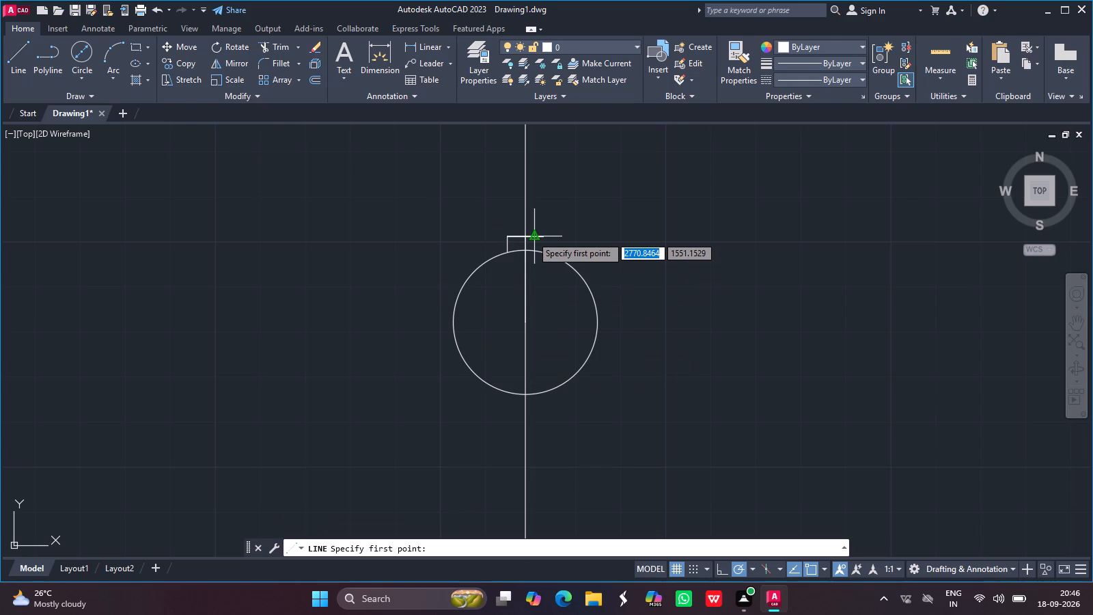
pyautogui.moveTo(543, 236); pyautogui.dragTo(543, 237)
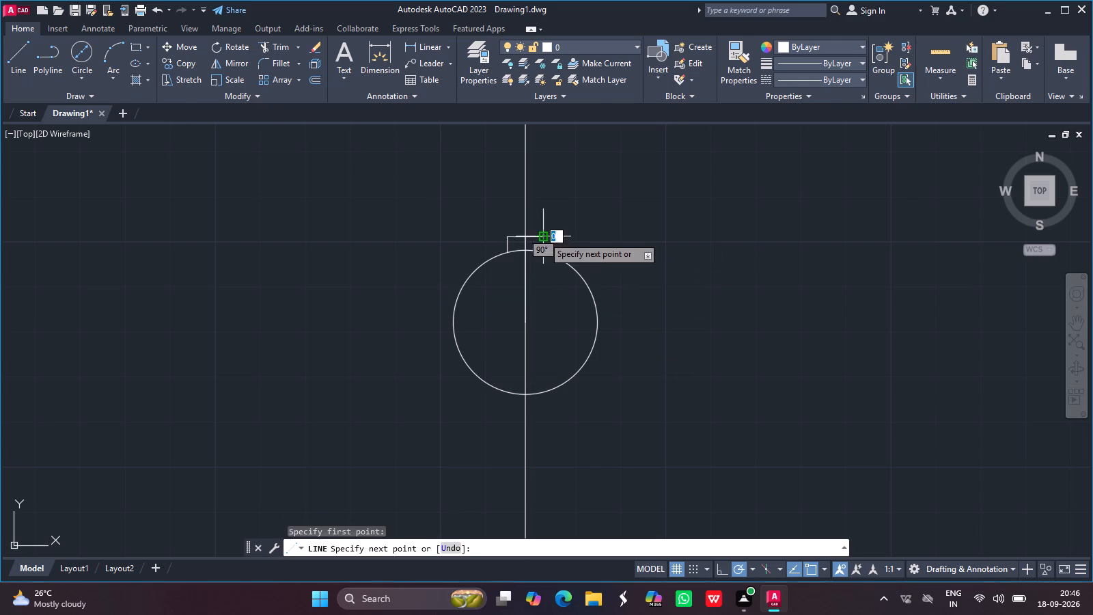
pyautogui.moveTo(543, 237); pyautogui.dragTo(543, 250)
pyautogui.click(543, 250)
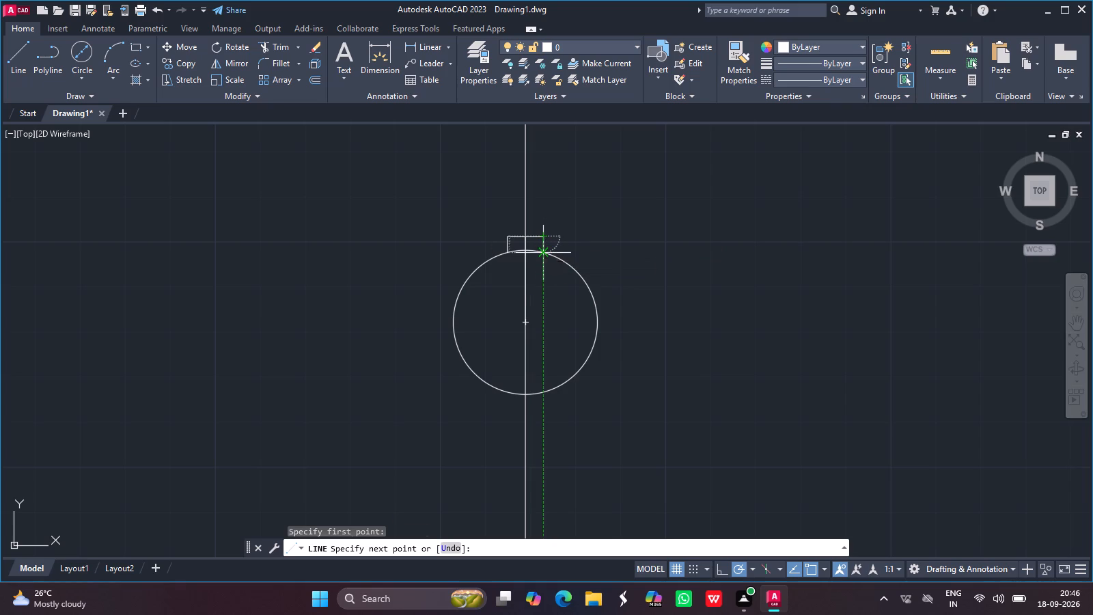
pyautogui.press('Return')
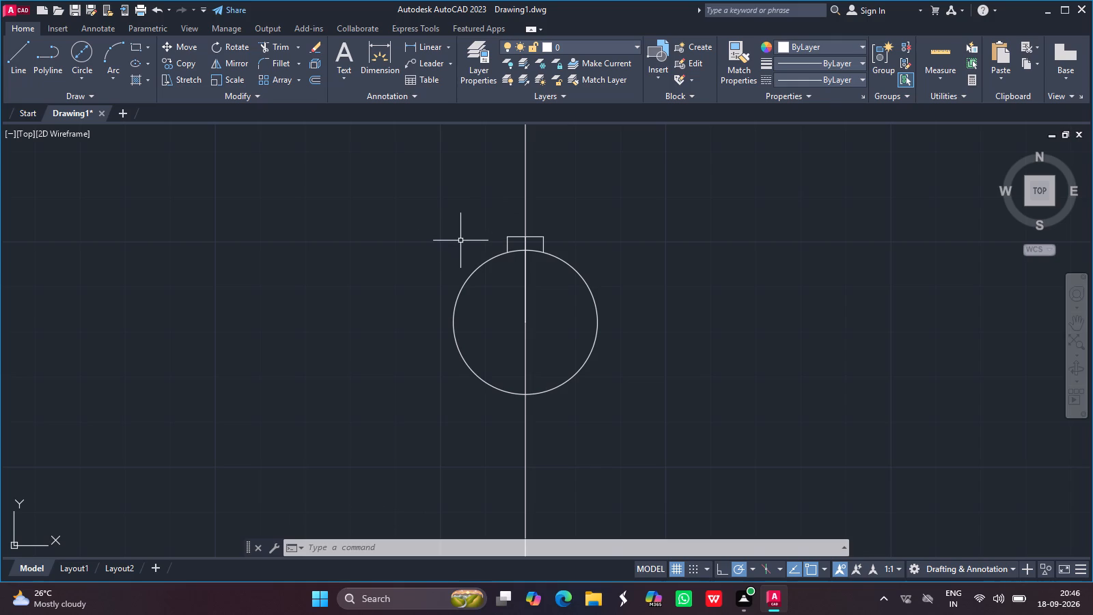
# Draw a 50-diameter circle concentric with the 32-diameter circle.
pyautogui.click(87, 51)
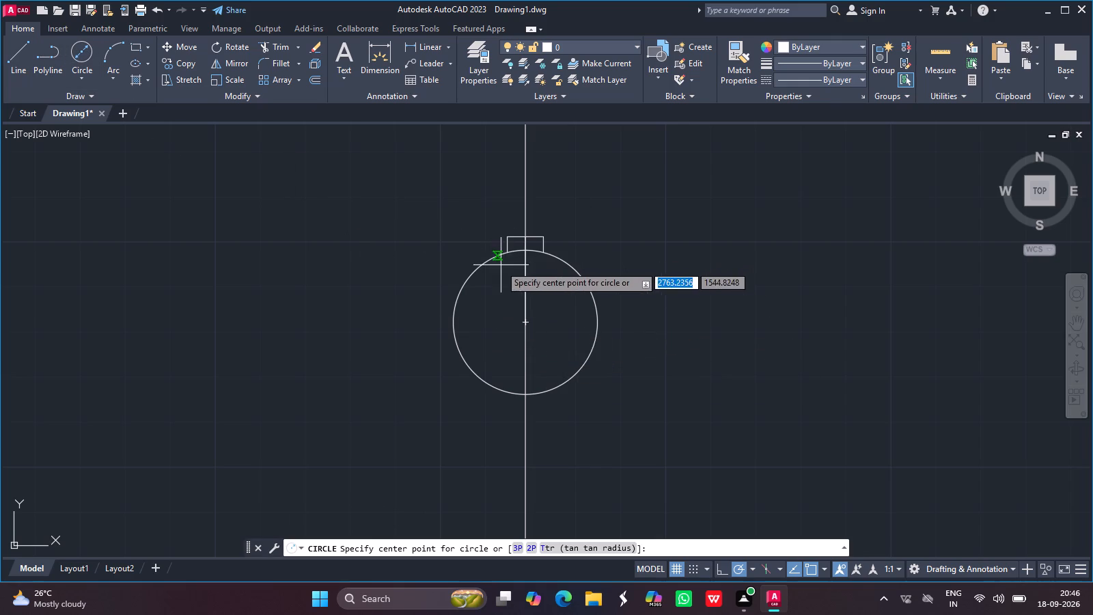
pyautogui.moveTo(525, 322); pyautogui.dragTo(515, 243)
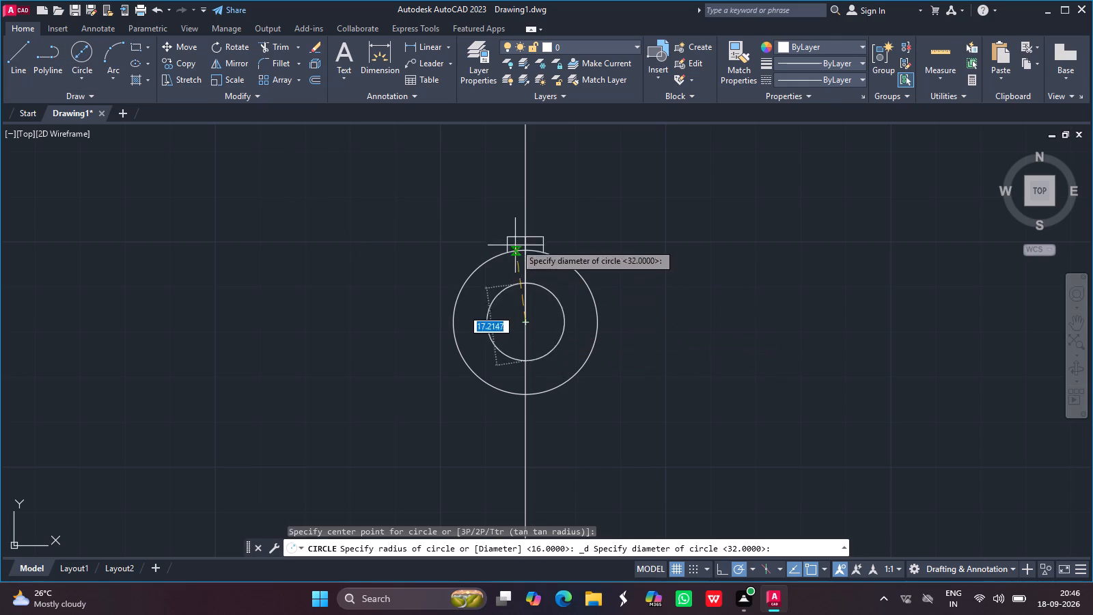
pyautogui.moveTo(515, 243); pyautogui.dragTo(506, 150)
pyautogui.write('50')
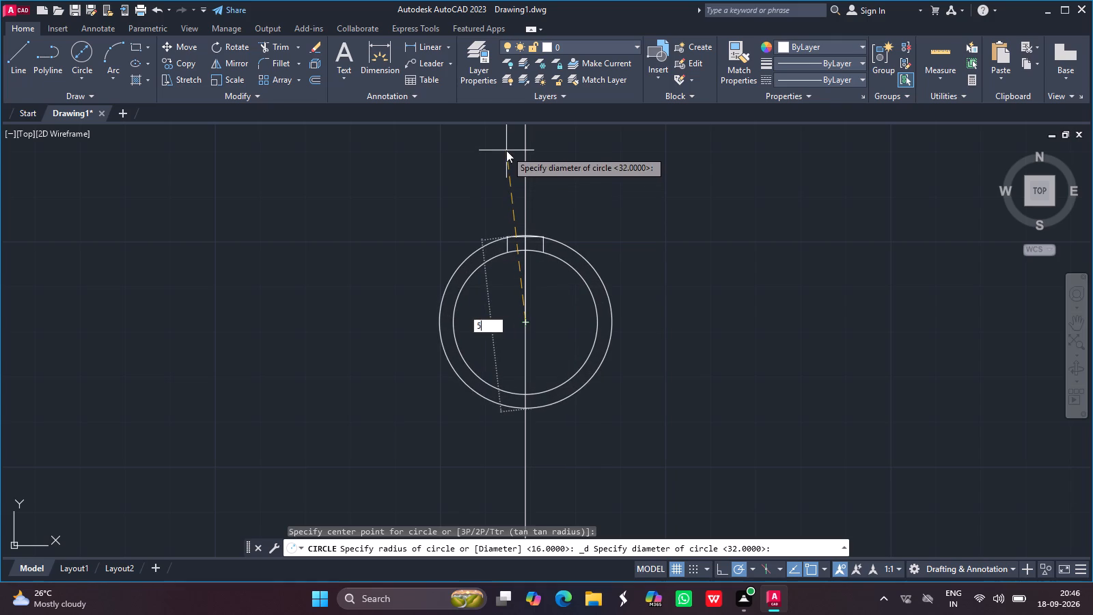
pyautogui.press('Return')
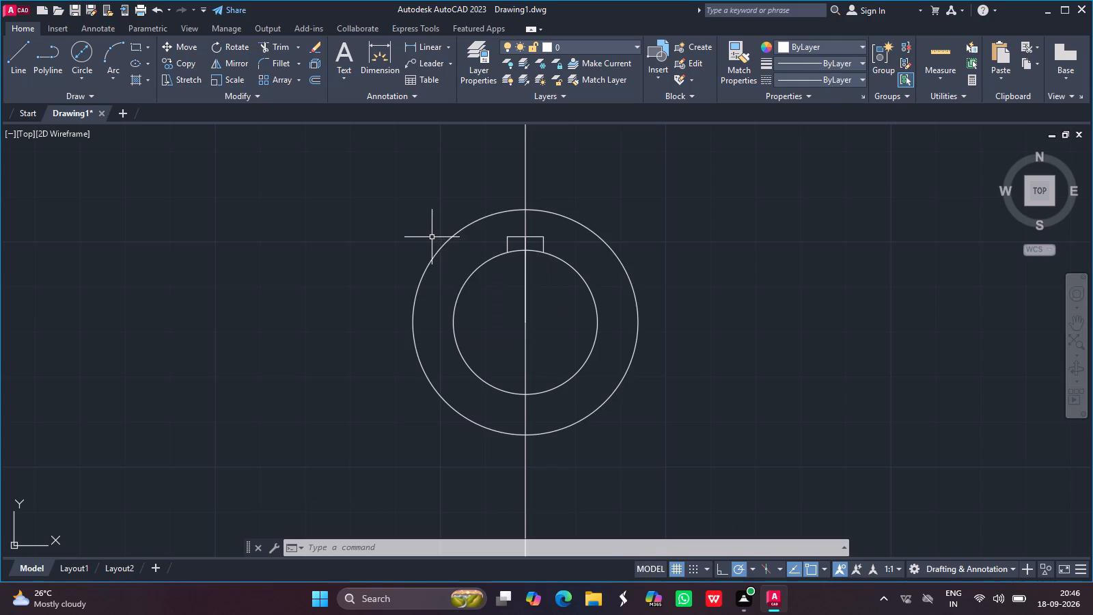
# Draw a 5-diameter circle centred where the 50-diameter circle meets the vertical centre line above the keyway.
pyautogui.click(85, 57)
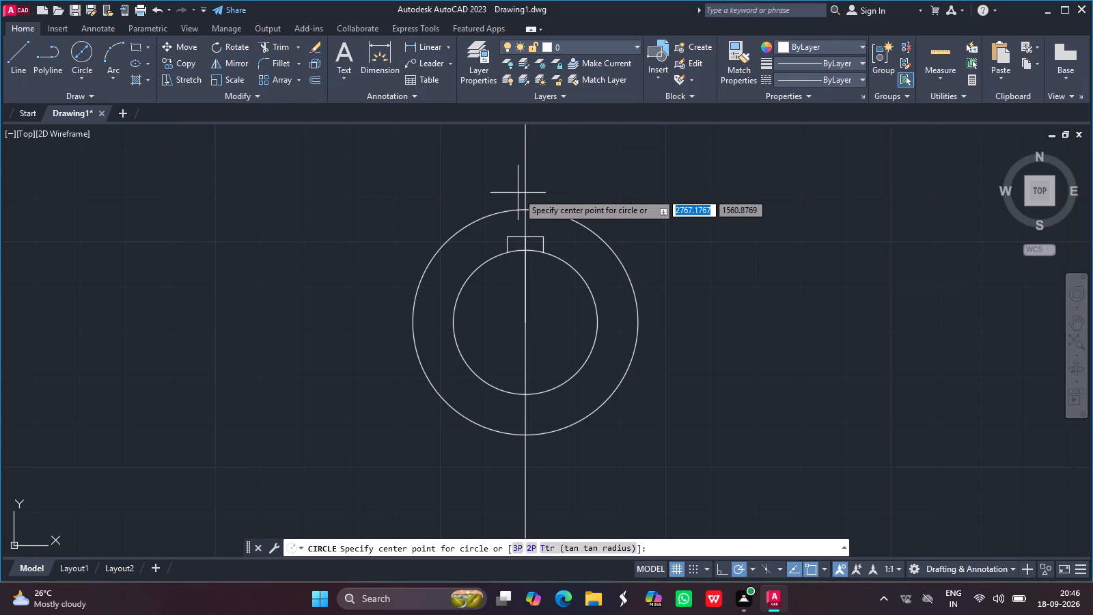
pyautogui.moveTo(523, 208); pyautogui.dragTo(521, 180)
pyautogui.press('5')
pyautogui.press('Return')
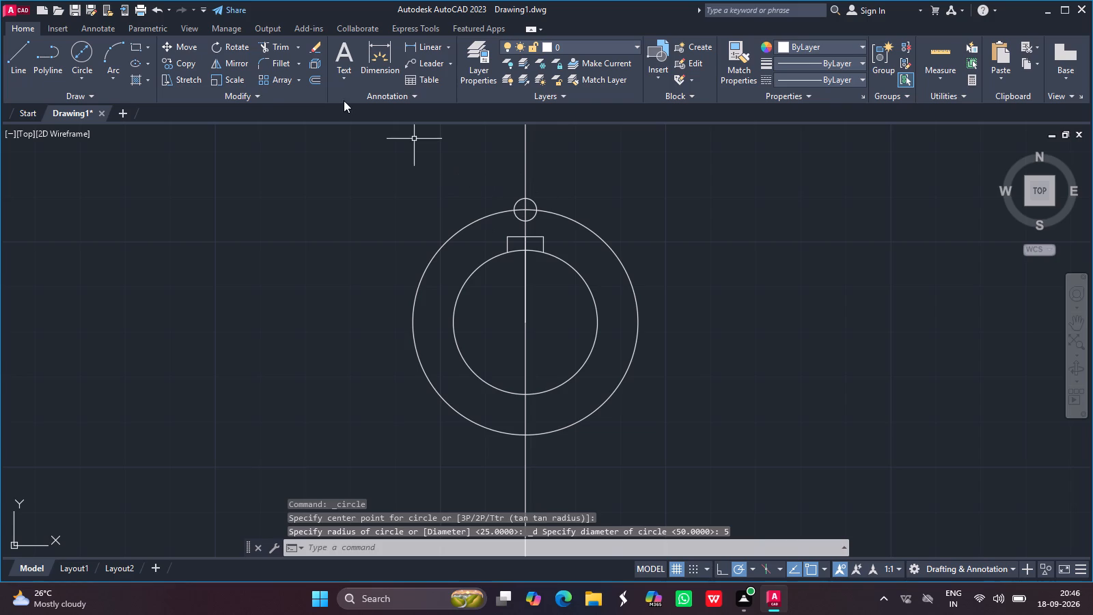
# Create a six-item polar array of the 5-diameter and 50-diameter circles about the common centre.
pyautogui.click(295, 79)
pyautogui.click(289, 158)
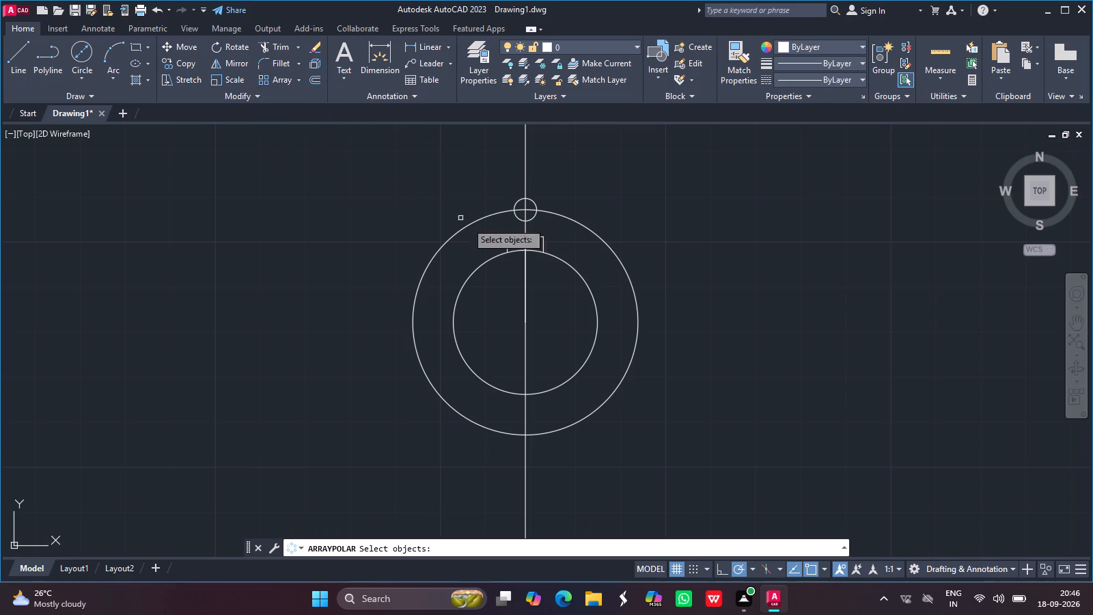
pyautogui.click(531, 202)
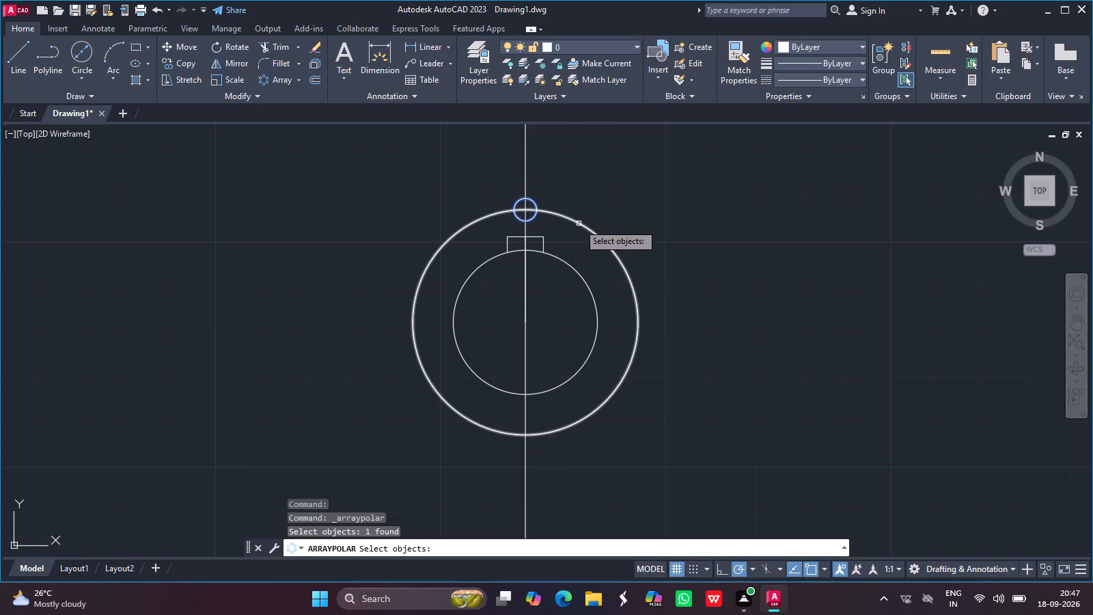
pyautogui.click(582, 223)
pyautogui.press('Return')
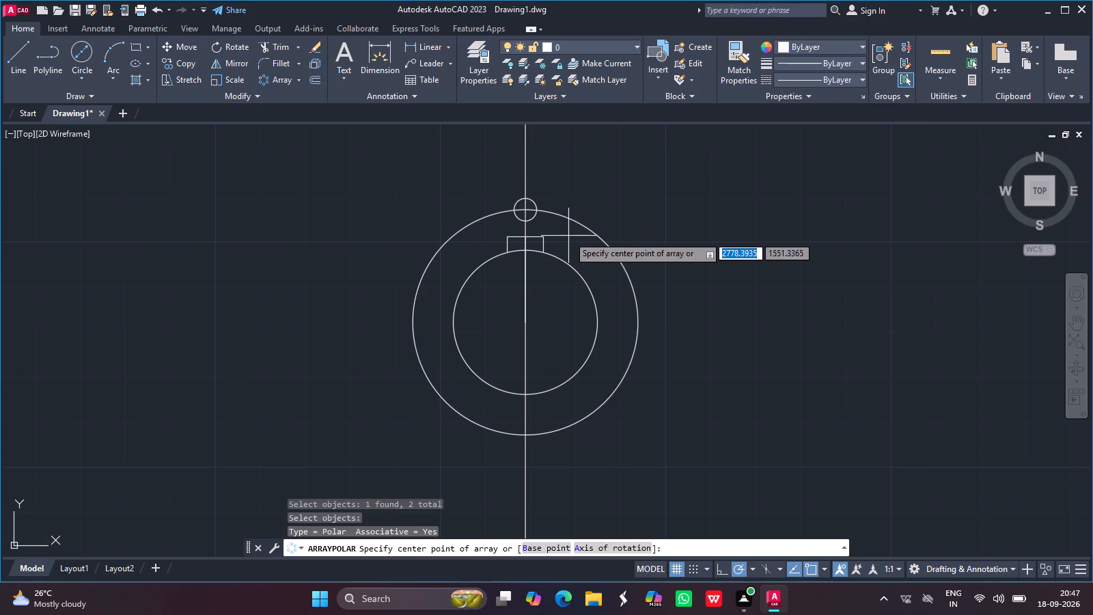
pyautogui.click(526, 327)
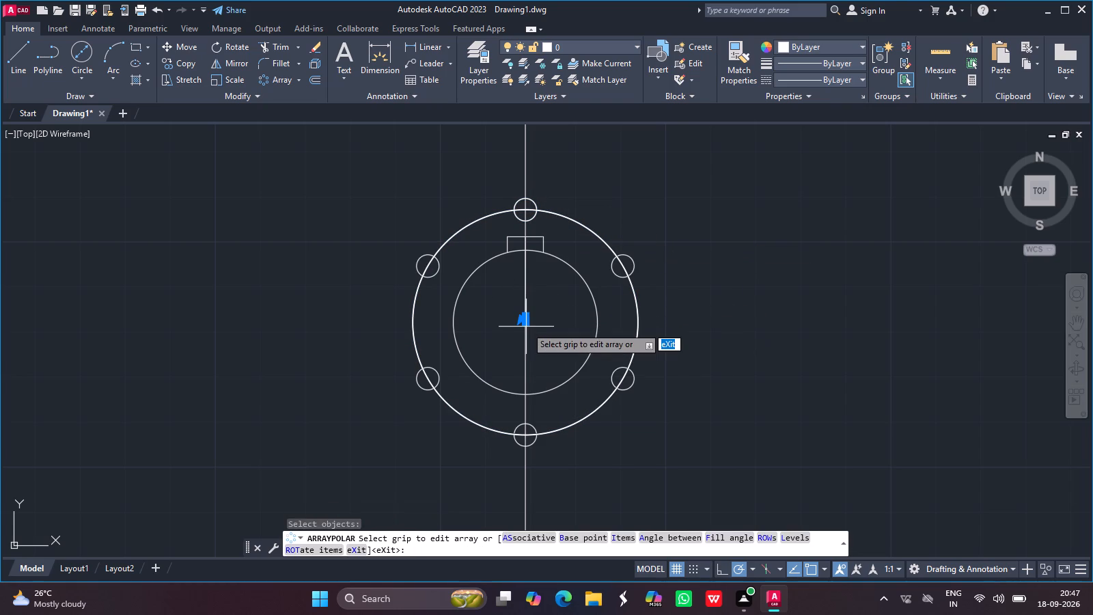
pyautogui.press('Return')
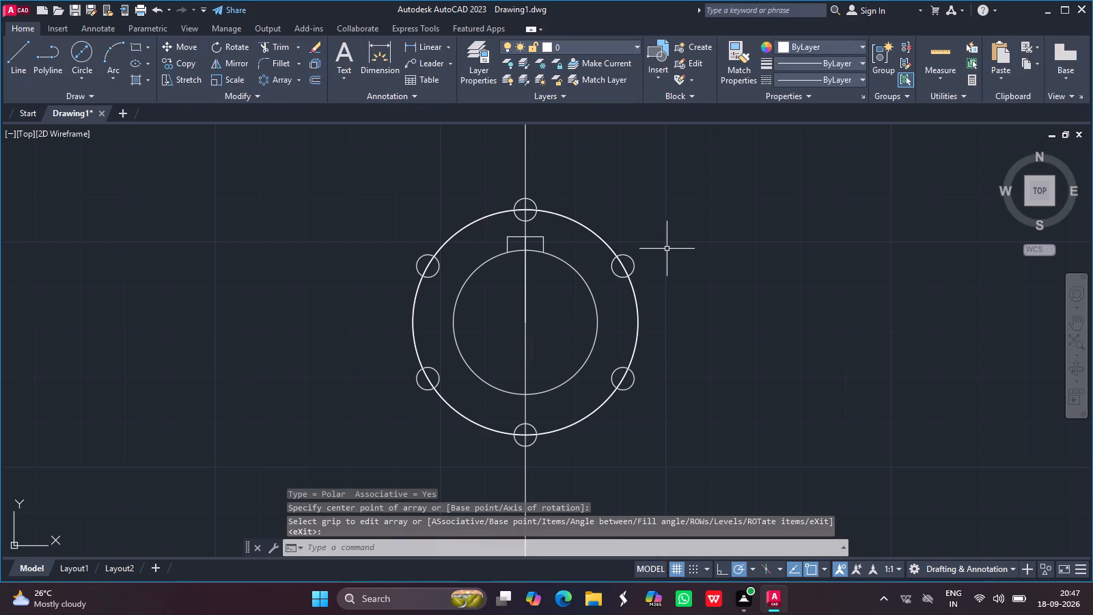
pyautogui.press('Escape')
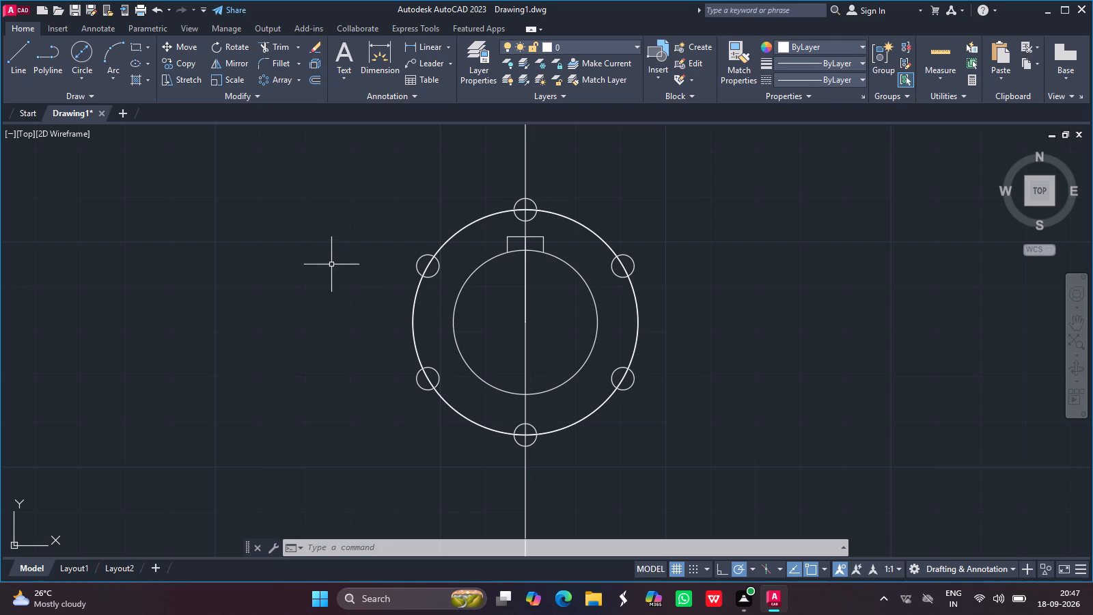
# Draw a 64-diameter circle about the common centre, outside the ring of small circles.
pyautogui.click(81, 62)
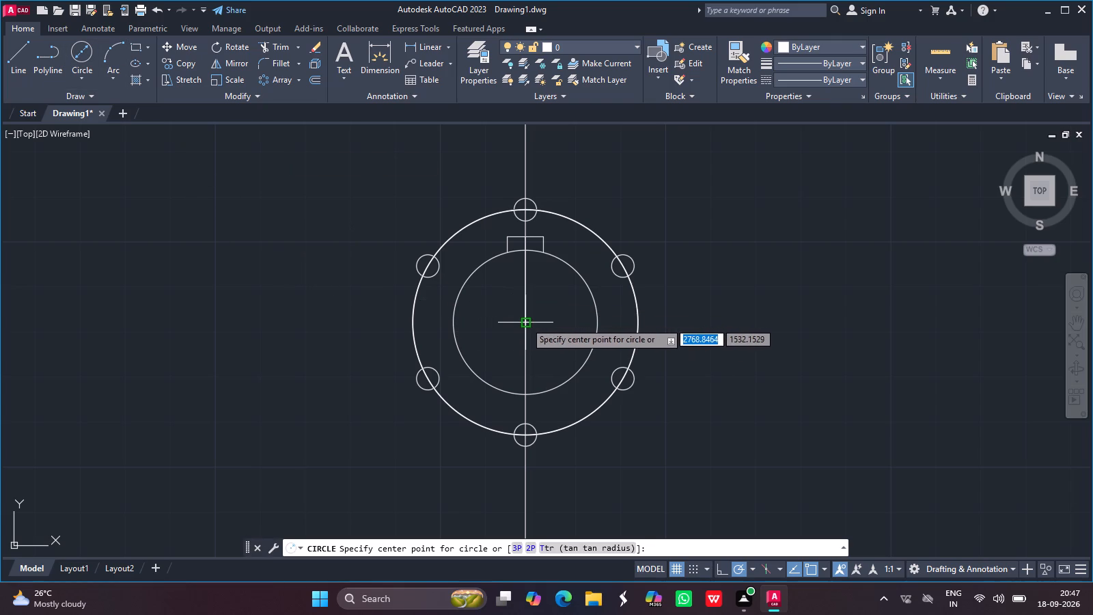
pyautogui.moveTo(526, 322); pyautogui.dragTo(472, 69)
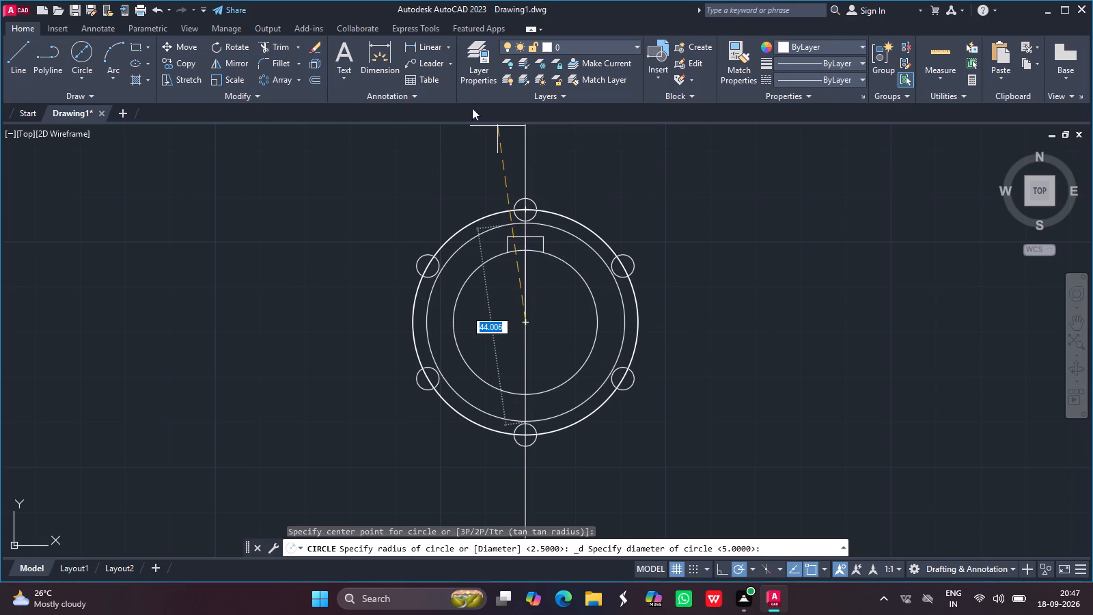
pyautogui.write('64')
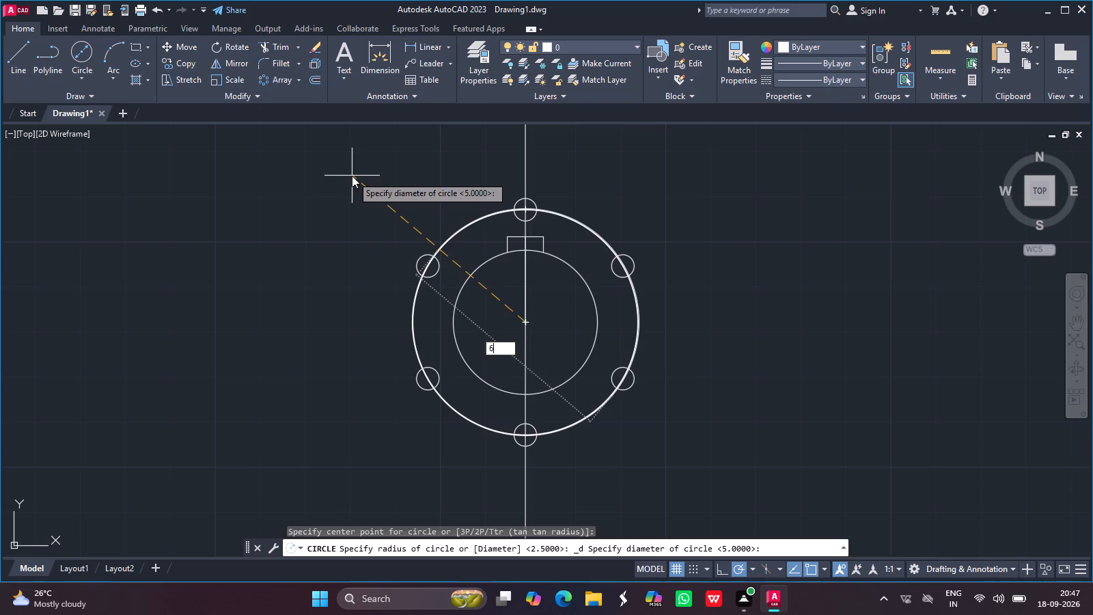
pyautogui.press('Return')
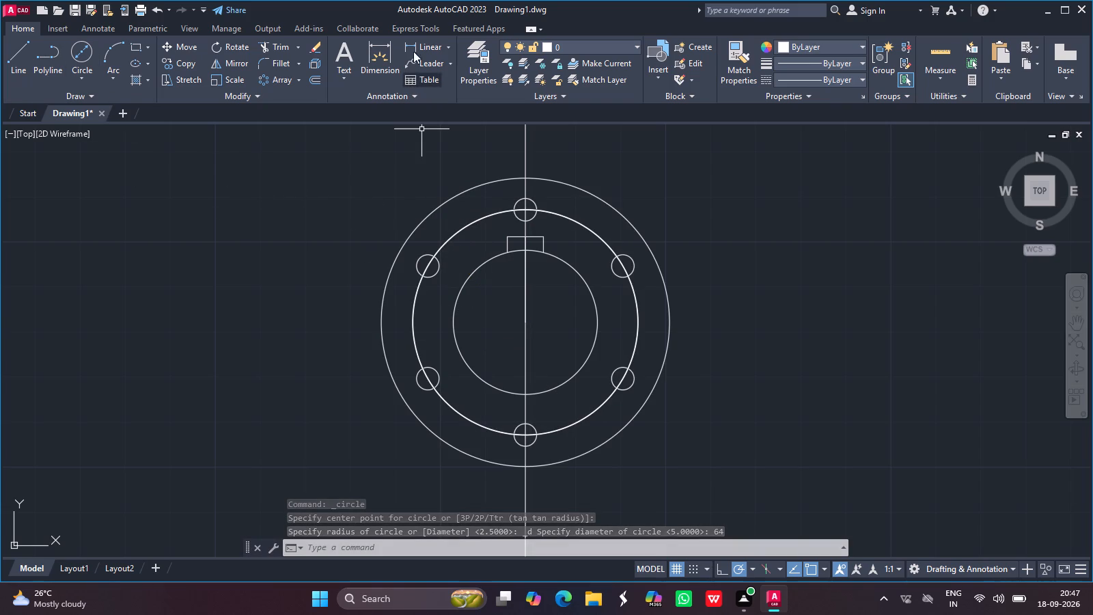
# Check the diameter of the circle through the small holes with a temporary diameter dimension.
pyautogui.click(450, 49)
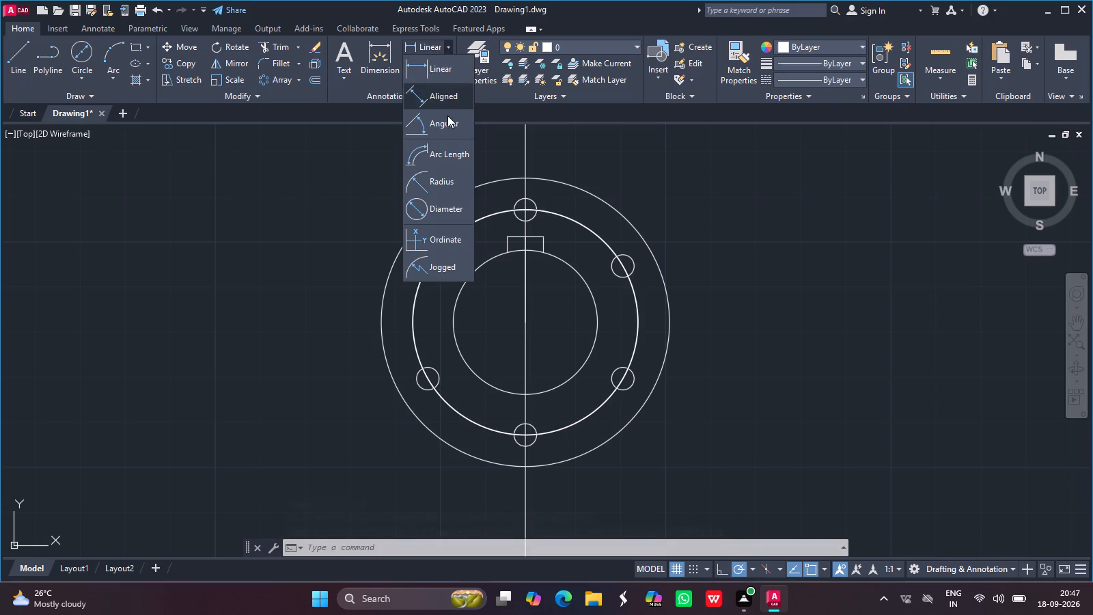
pyautogui.click(440, 208)
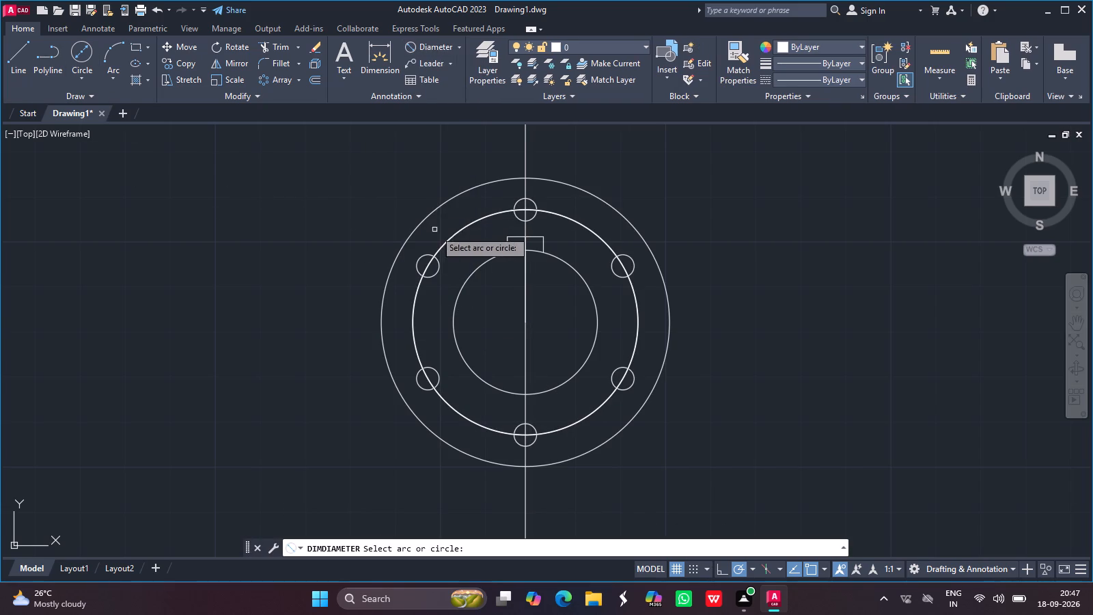
pyautogui.click(447, 237)
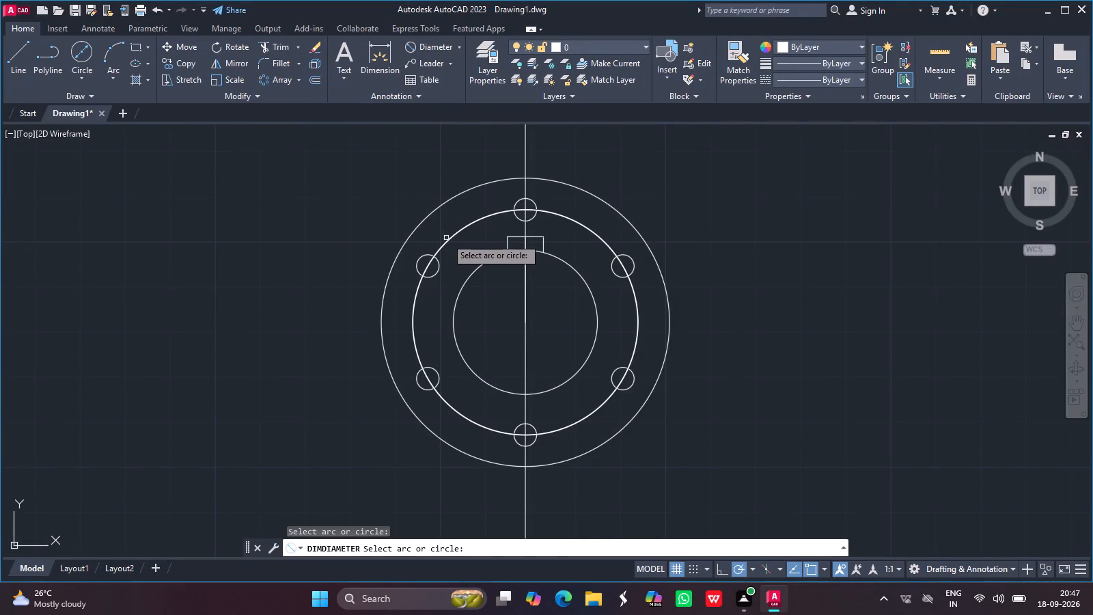
pyautogui.click(450, 240)
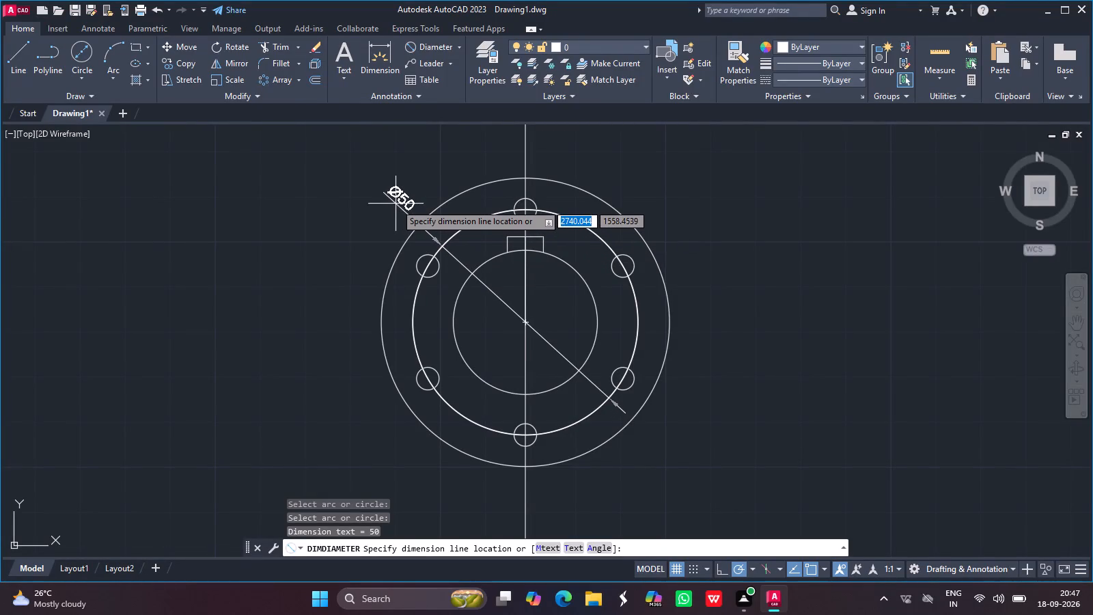
pyautogui.press('Escape')
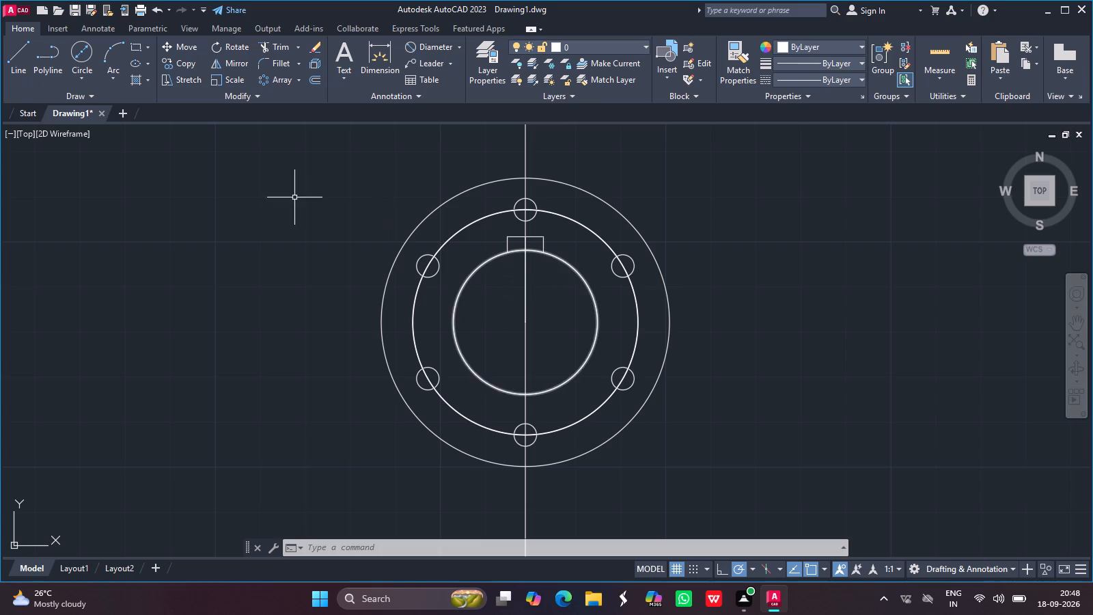
# Draw a concentric circle of radius 60 about the common centre.
pyautogui.click(78, 66)
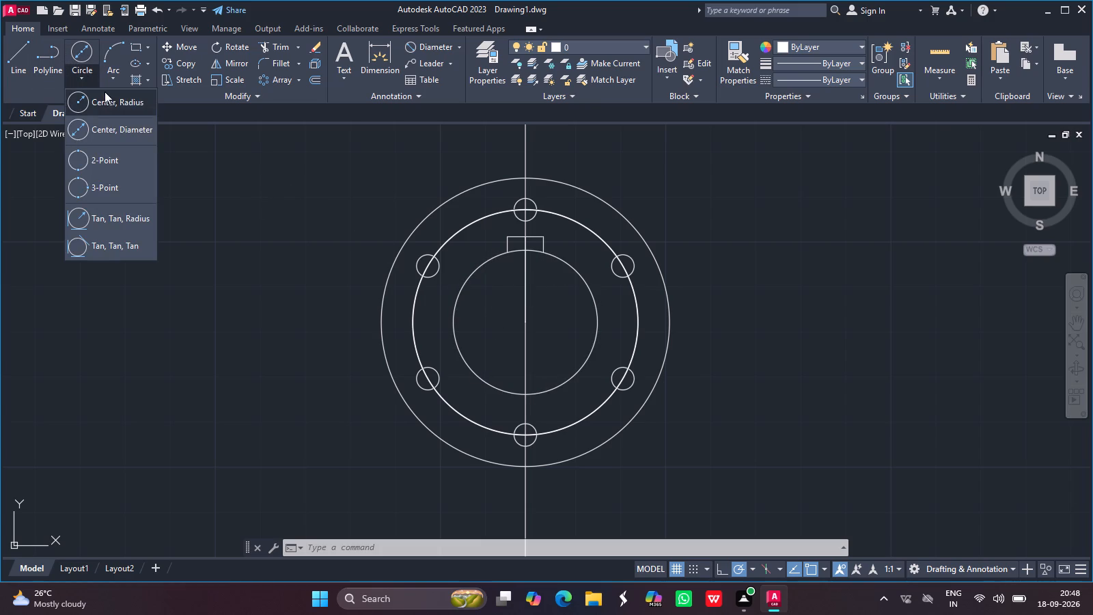
pyautogui.click(110, 100)
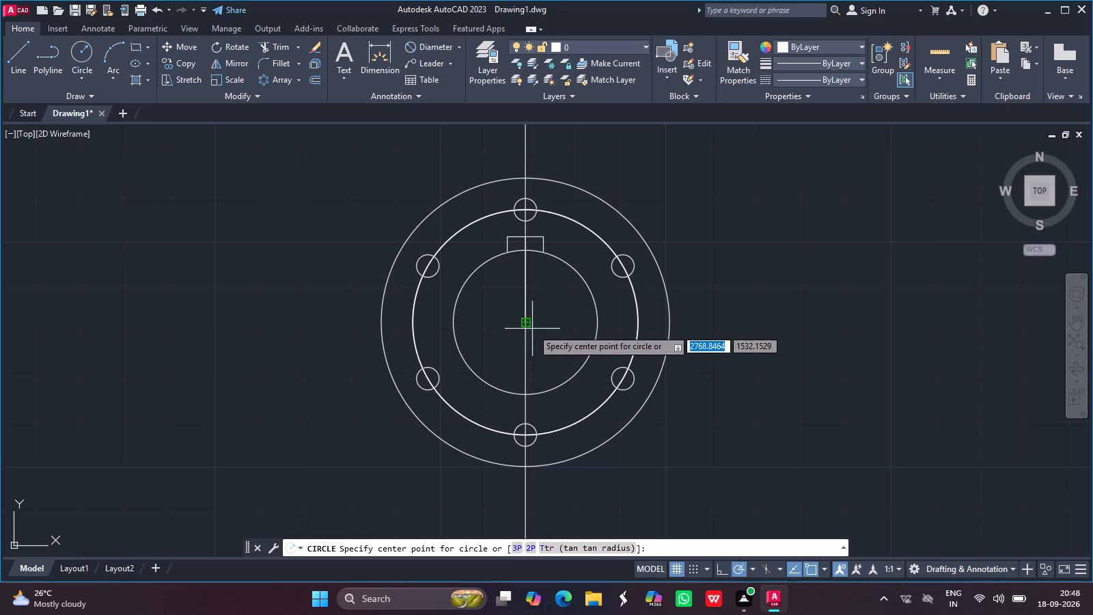
pyautogui.moveTo(525, 323); pyautogui.dragTo(499, 146)
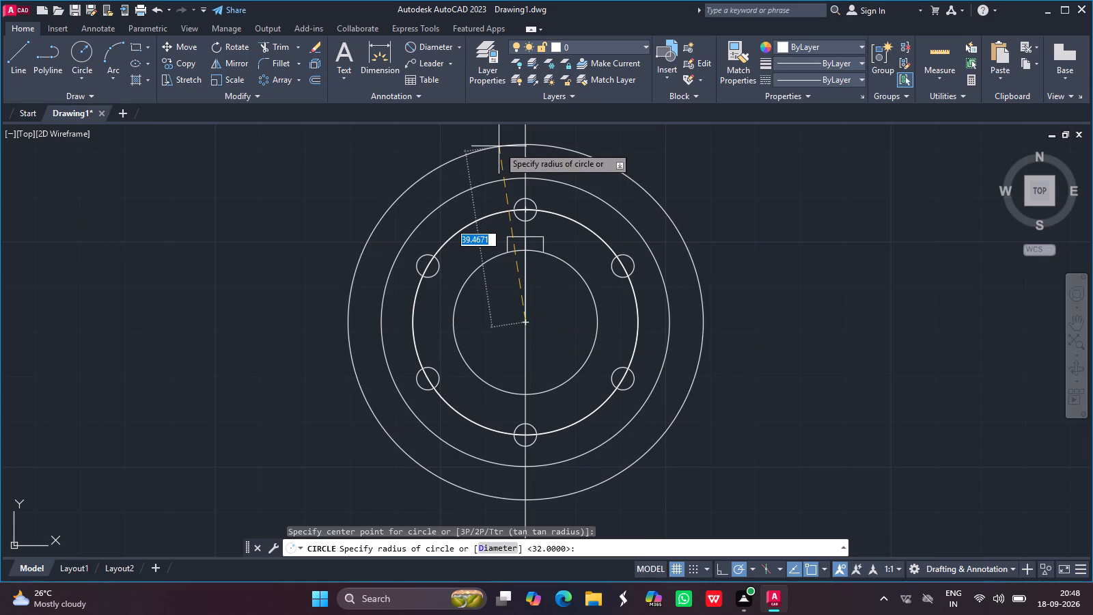
pyautogui.write('60')
pyautogui.press('Return')
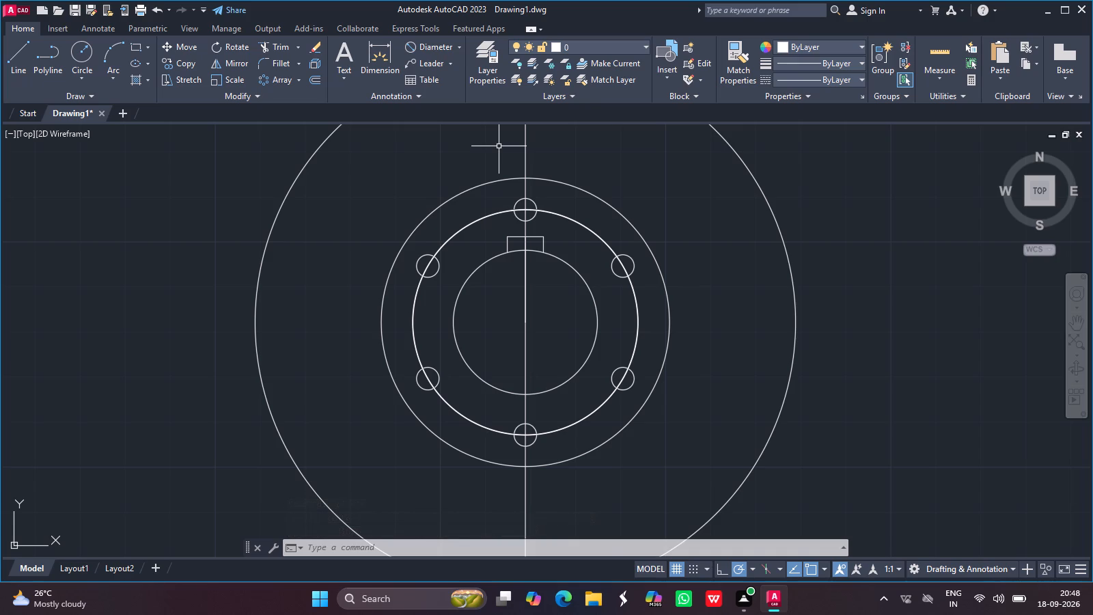
# Draw a concentric circle of radius 70 about the common centre, outside the 60-radius circle.
pyautogui.click(1076, 326)
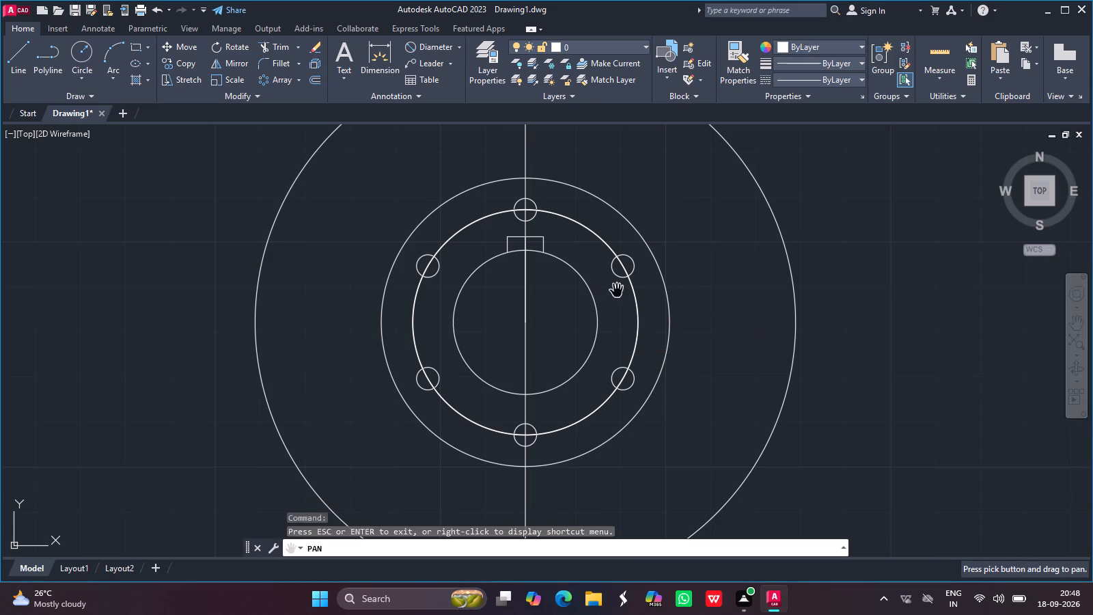
pyautogui.keyDown('ctrl'); pyautogui.scroll(-2, 674, 248); pyautogui.keyUp('ctrl')
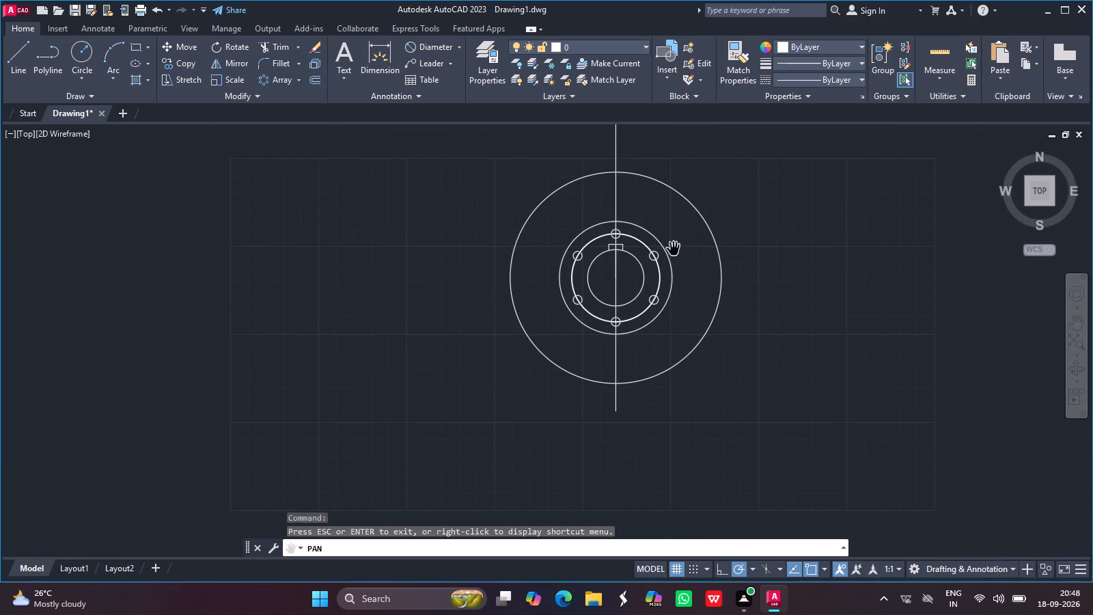
pyautogui.click(1077, 325)
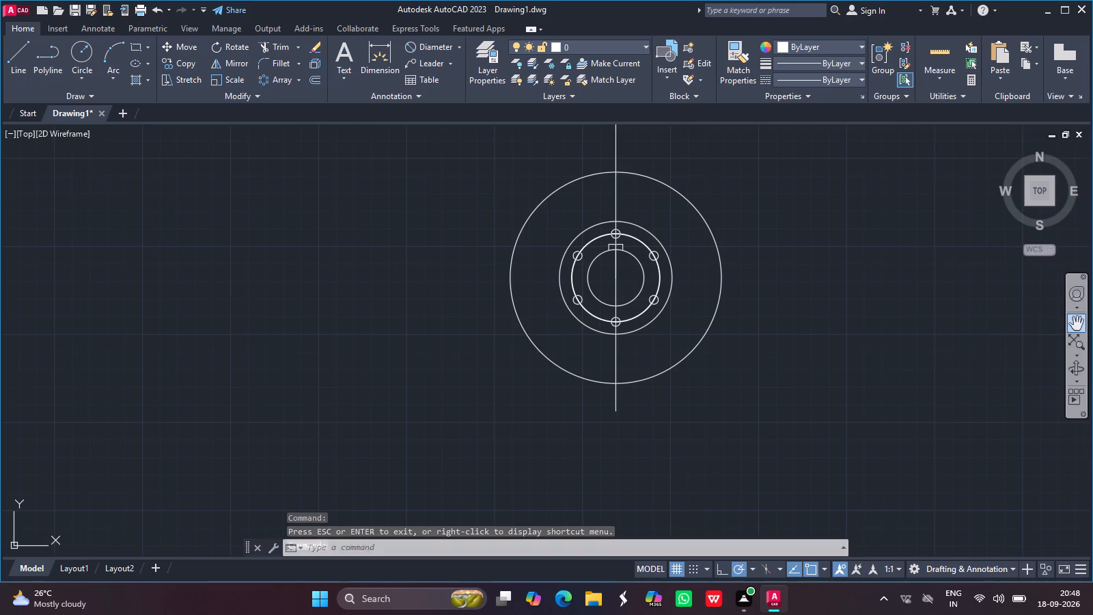
pyautogui.moveTo(606, 257); pyautogui.dragTo(459, 303)
pyautogui.keyDown('ctrl'); pyautogui.scroll(2, 459, 303); pyautogui.keyUp('ctrl')
pyautogui.hscroll(-1, 459, 303)
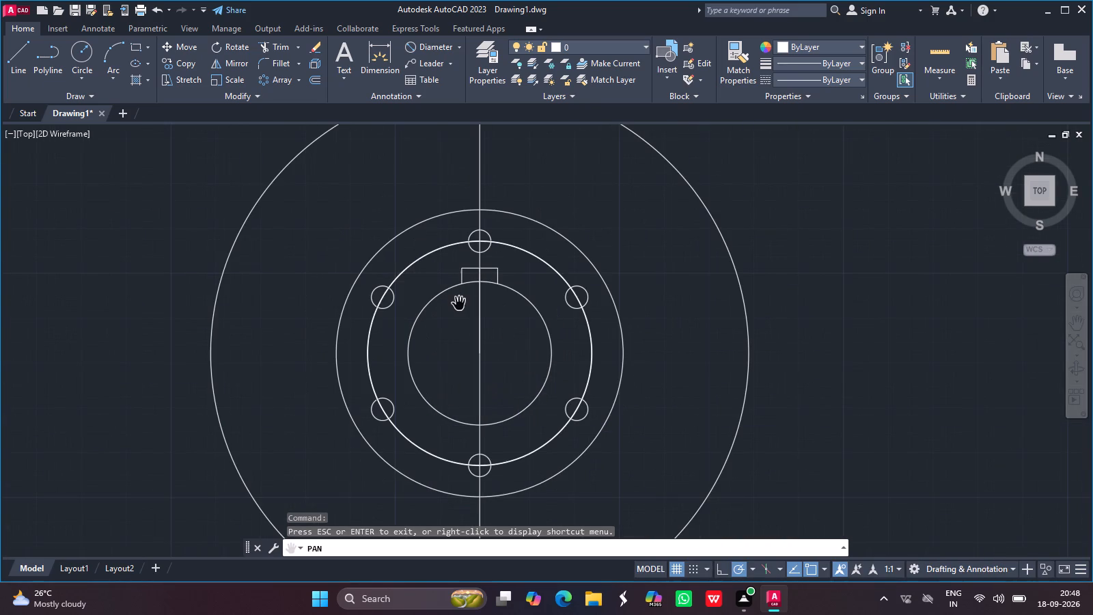
pyautogui.hscroll(-1, 459, 303)
pyautogui.hscroll(1, 459, 303)
pyautogui.keyDown('ctrl'); pyautogui.scroll(-1, 459, 303); pyautogui.keyUp('ctrl')
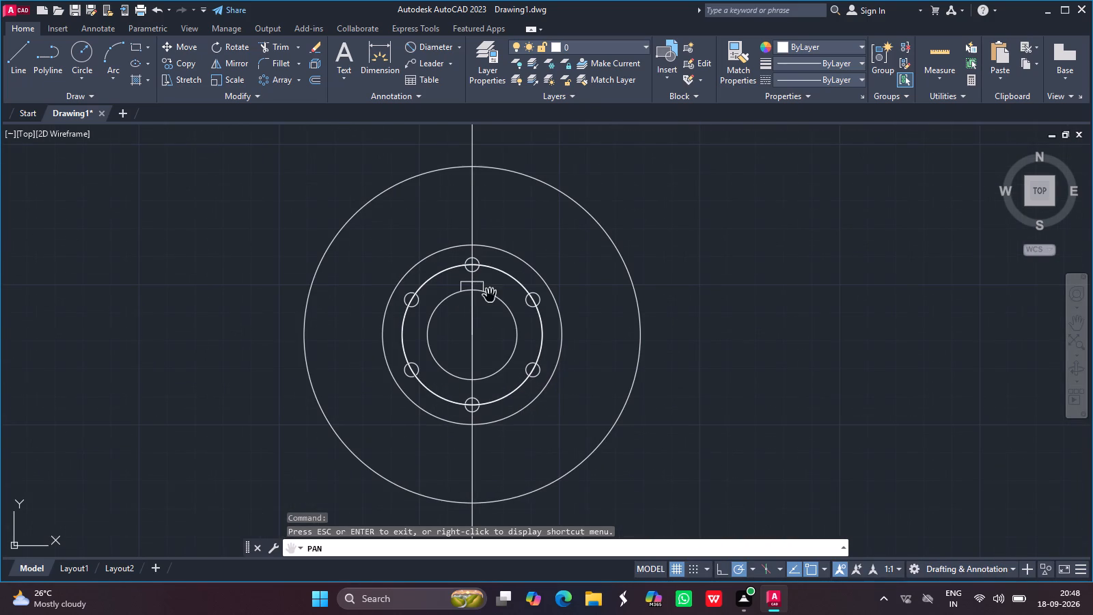
pyautogui.press('Escape')
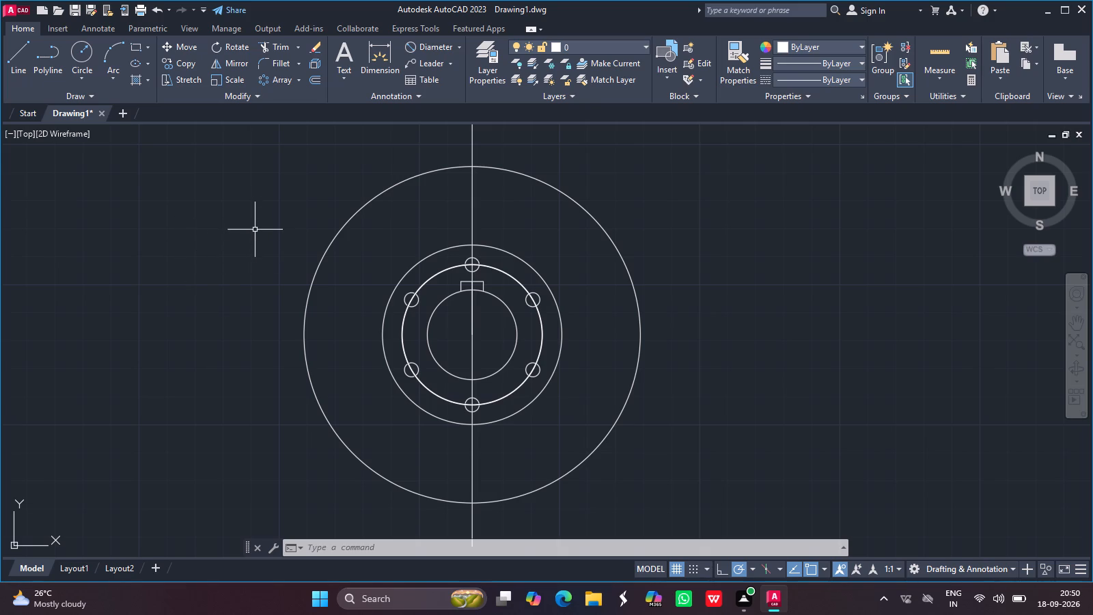
pyautogui.click(83, 49)
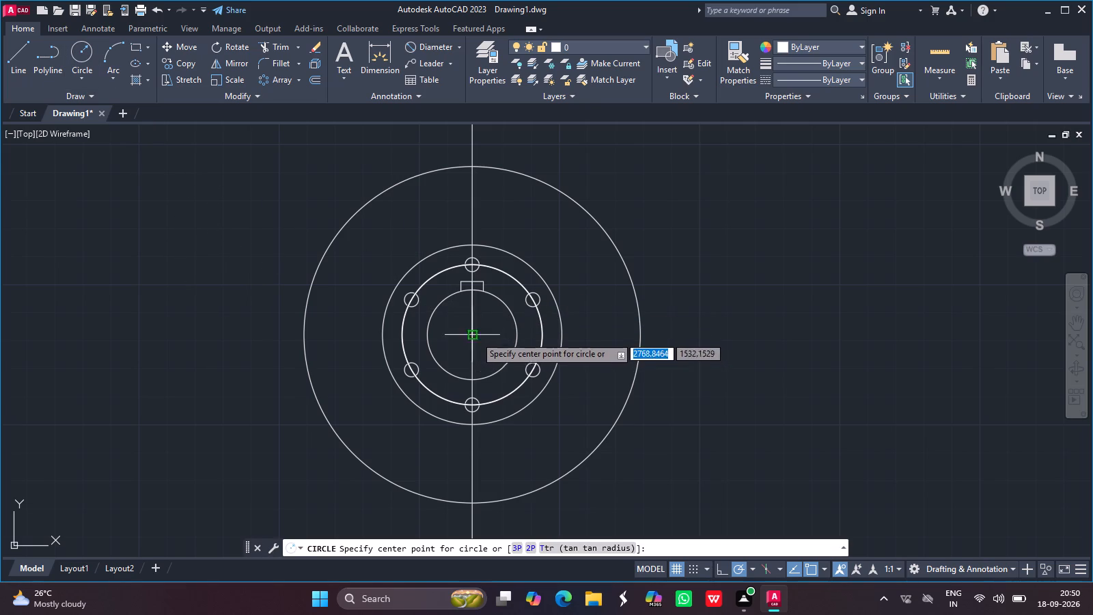
pyautogui.moveTo(472, 334); pyautogui.dragTo(431, 166)
pyautogui.write('70')
pyautogui.press('Return')
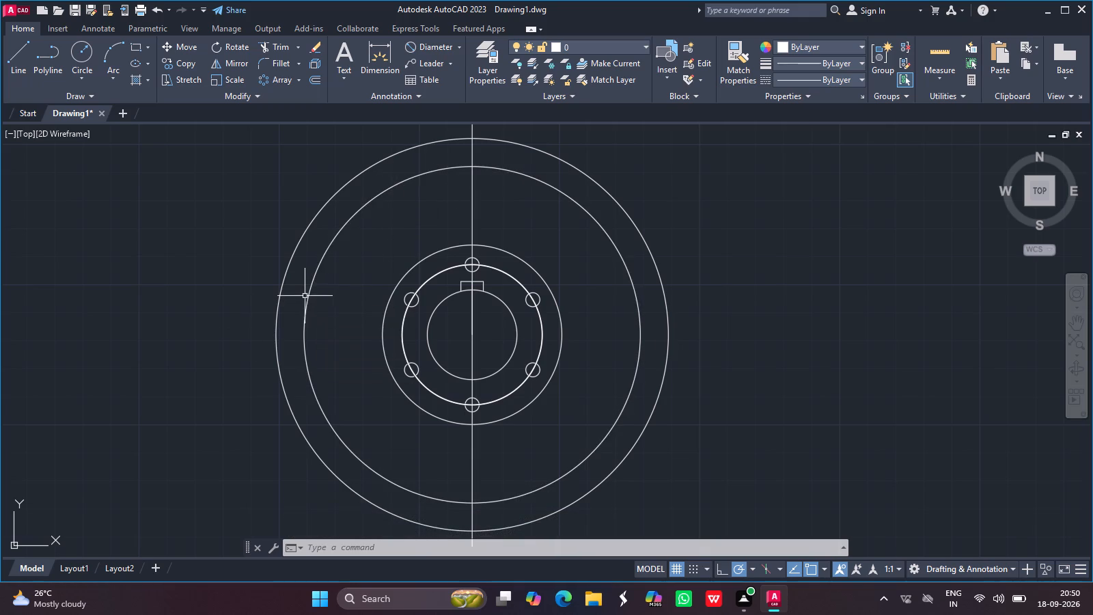
# Check the radii of the two outermost circles with temporary radius dimensions.
pyautogui.click(419, 43)
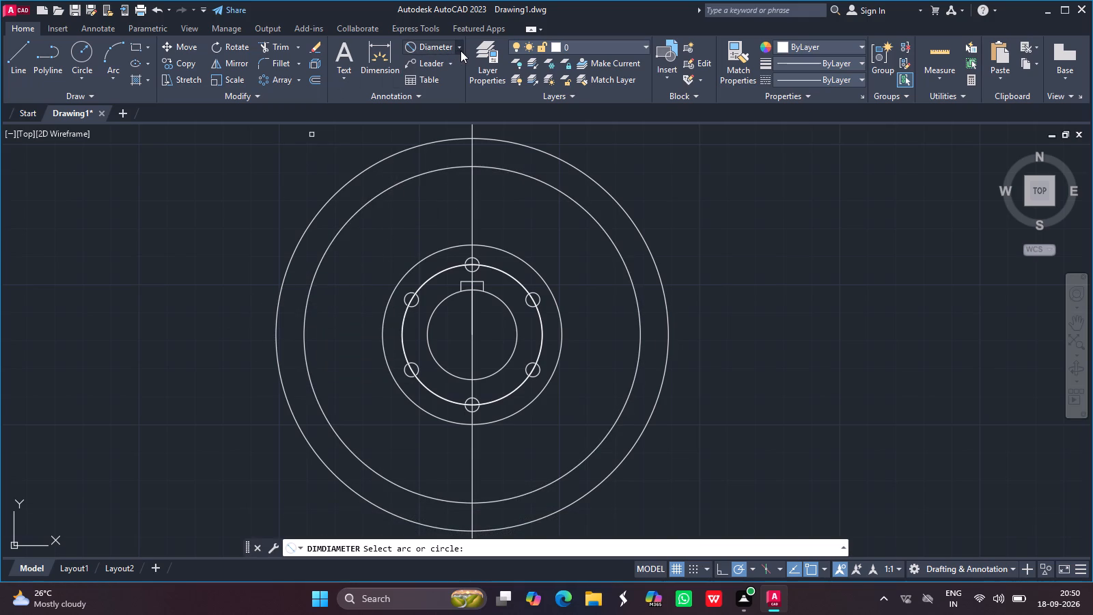
pyautogui.click(460, 51)
pyautogui.click(430, 174)
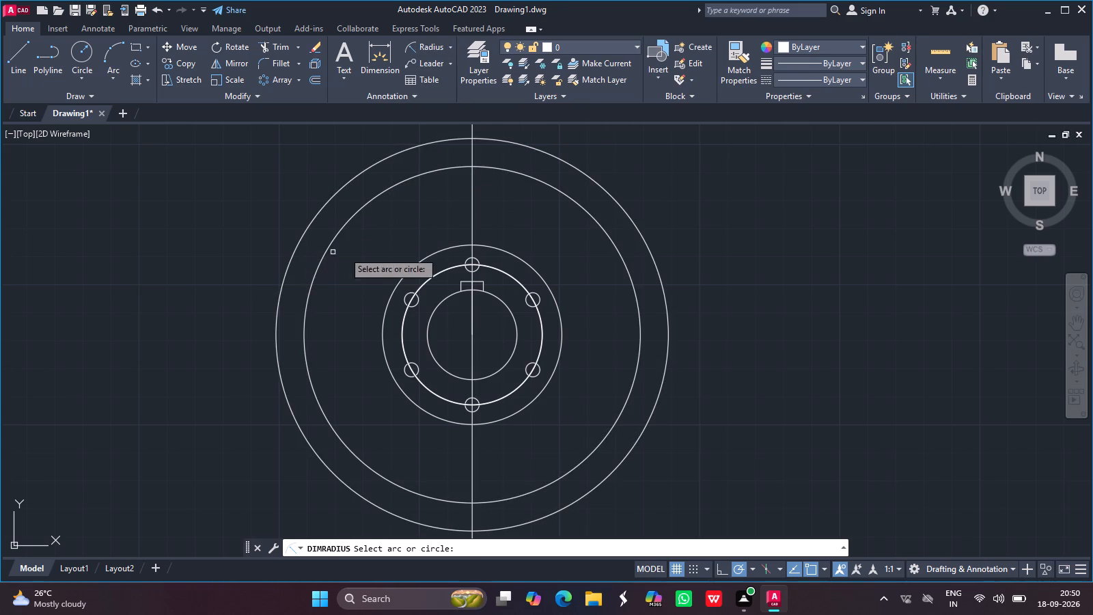
pyautogui.moveTo(359, 210); pyautogui.dragTo(313, 187)
pyautogui.press('Escape')
pyautogui.click(417, 49)
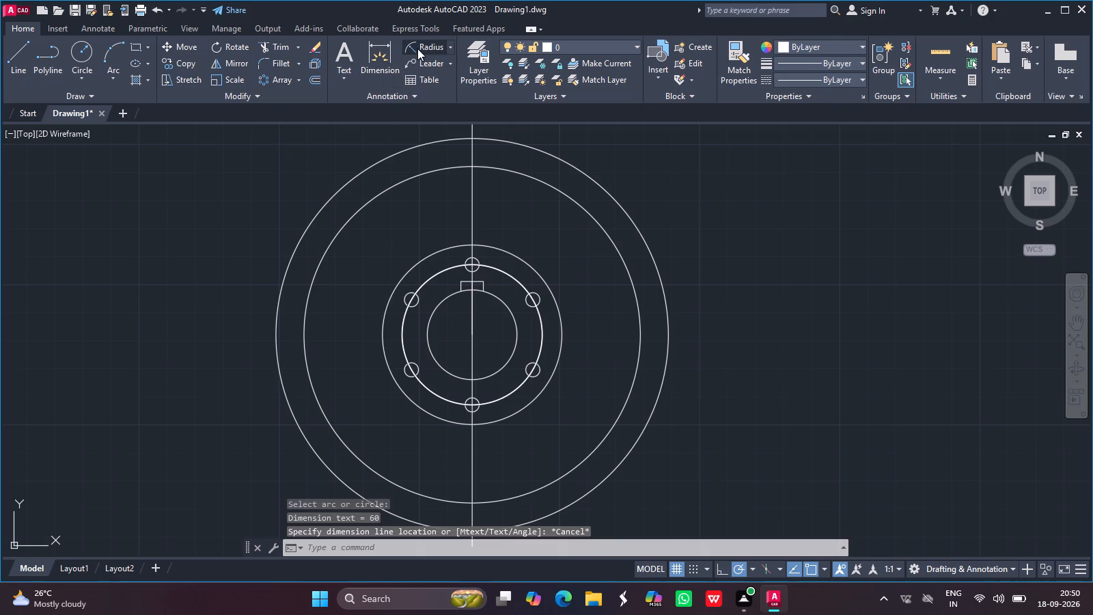
pyautogui.moveTo(358, 175); pyautogui.dragTo(331, 166)
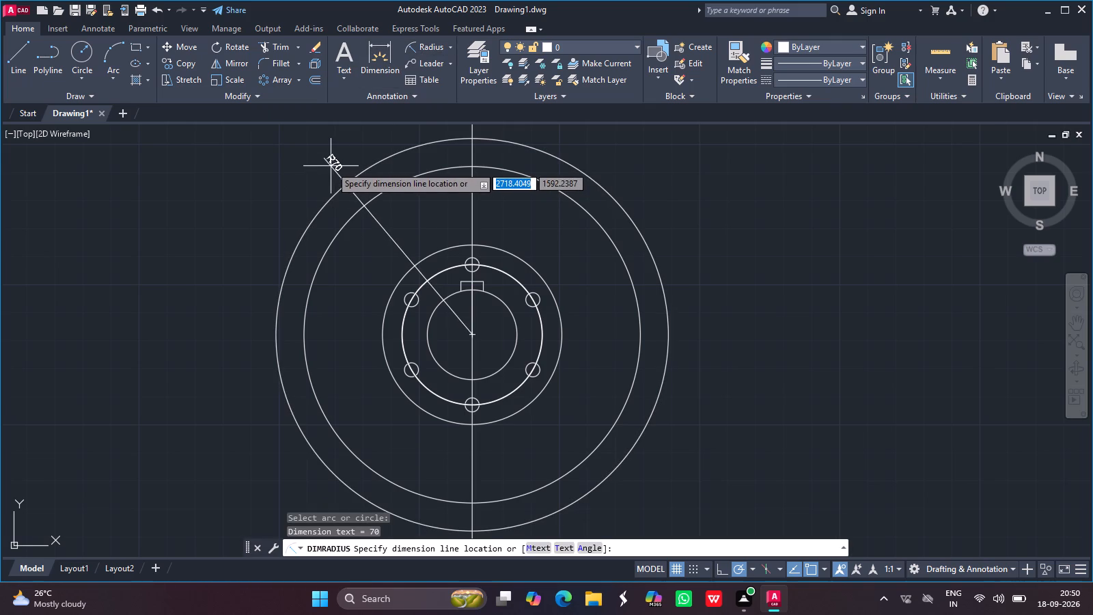
pyautogui.press('Escape')
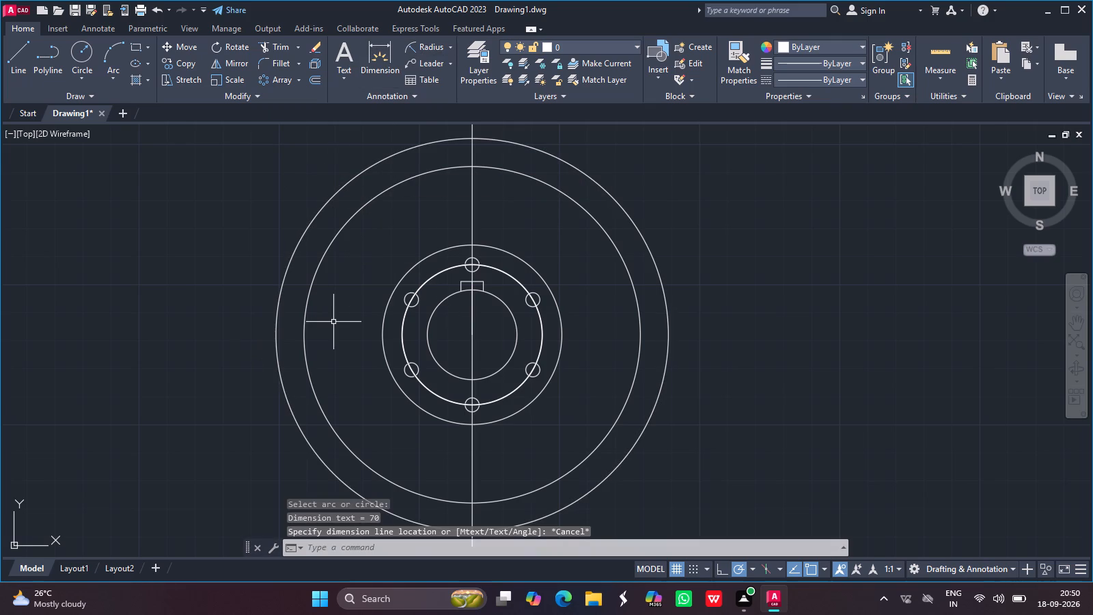
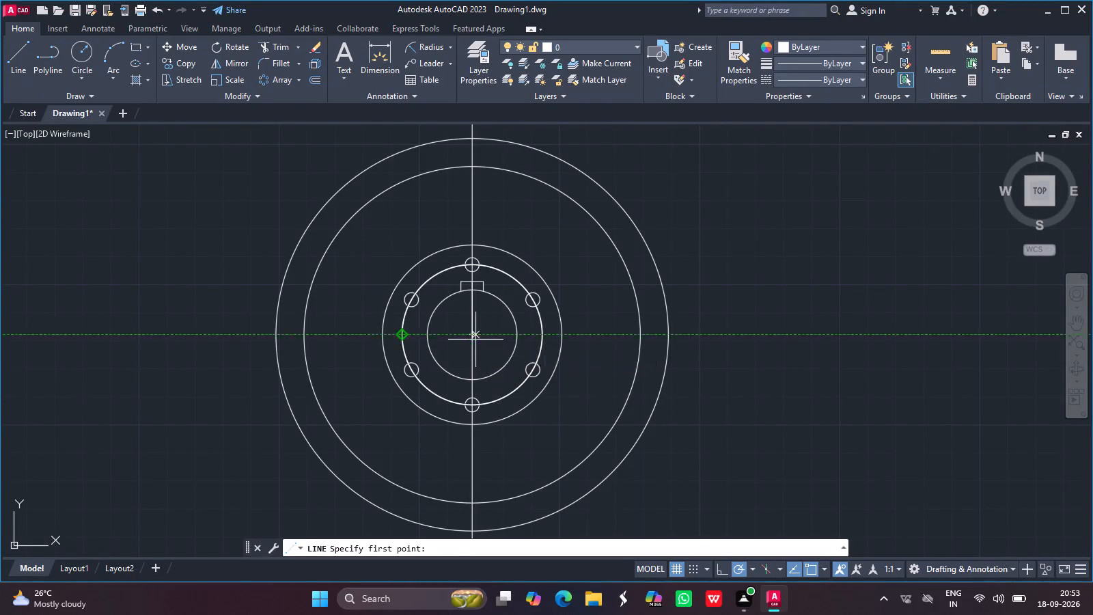
# Draw a 54-unit line straight down from the common centre of the circles.
pyautogui.moveTo(473, 337); pyautogui.dragTo(469, 423)
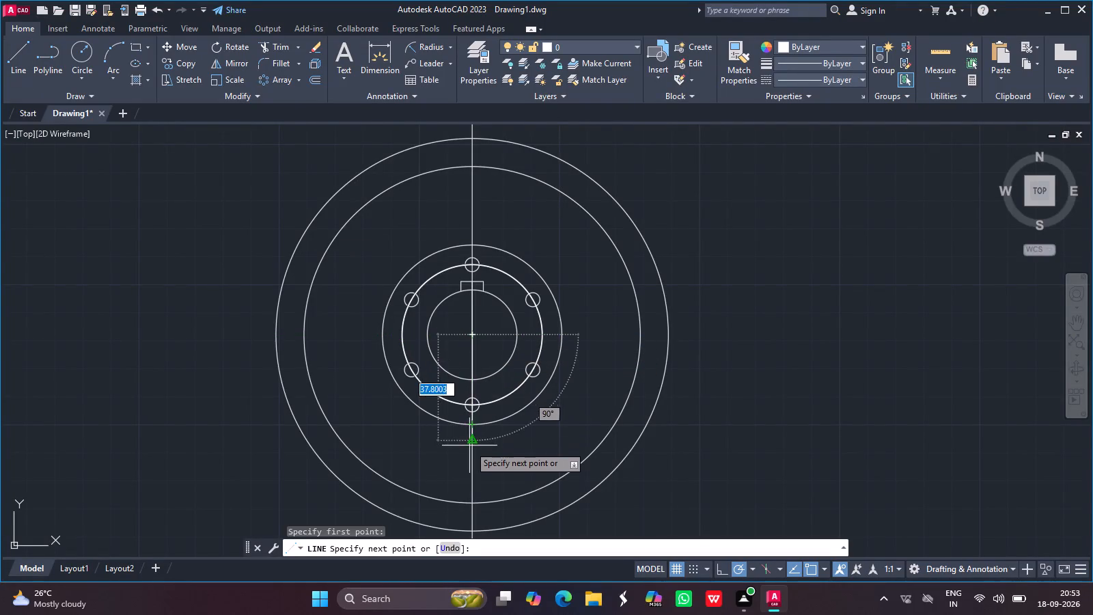
pyautogui.write('54')
pyautogui.press('Return')
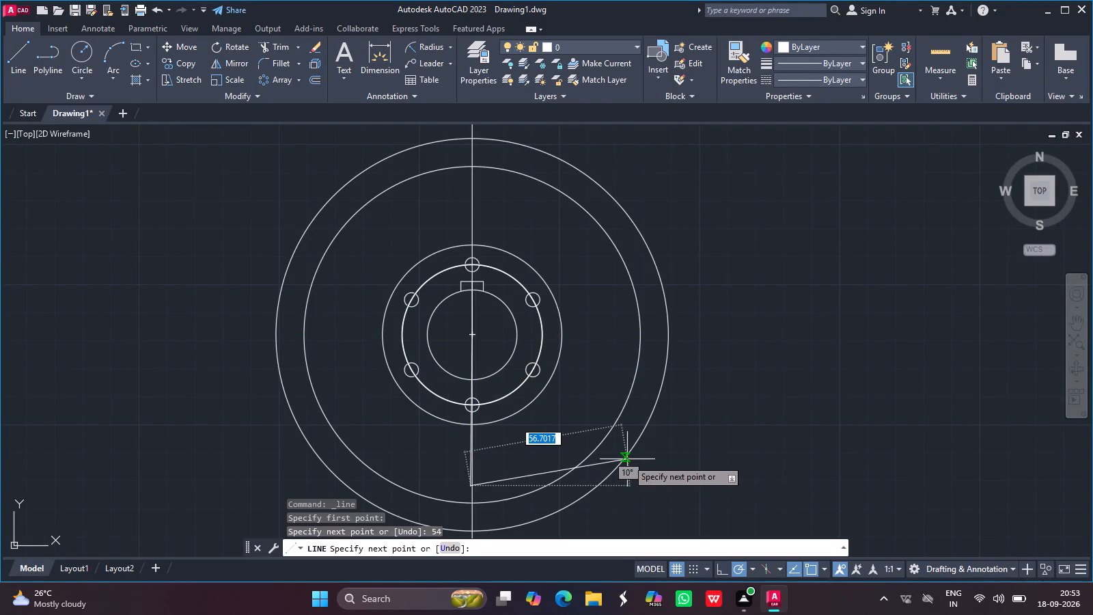
pyautogui.hotkey('ctrl', 'z')
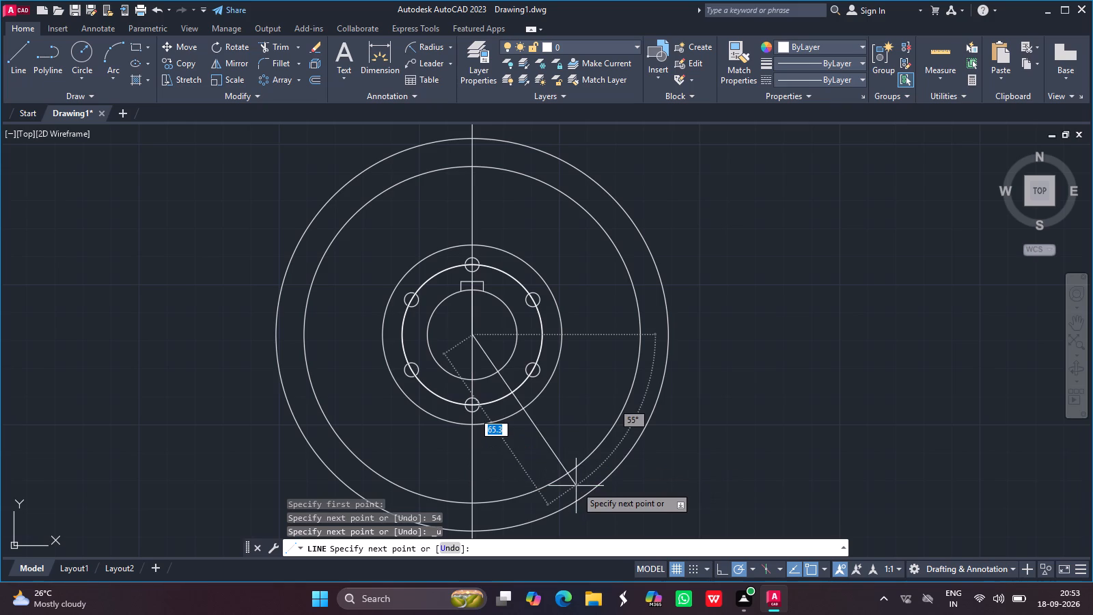
pyautogui.keyDown('ctrl'); pyautogui.scroll(-1, 469, 457); pyautogui.keyUp('ctrl')
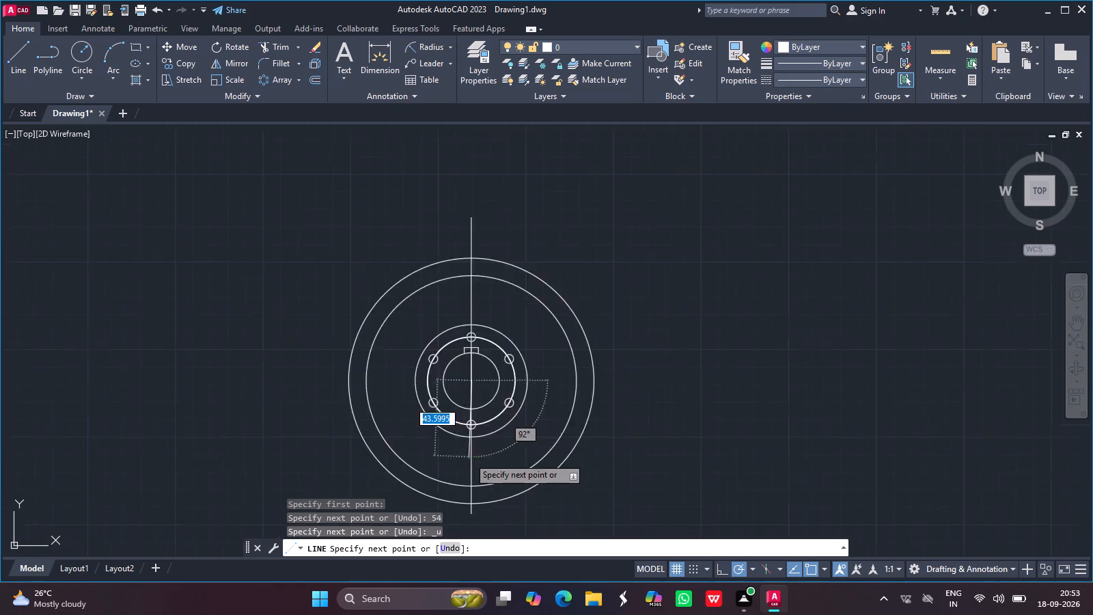
pyautogui.keyDown('ctrl'); pyautogui.scroll(-1, 469, 457); pyautogui.keyUp('ctrl')
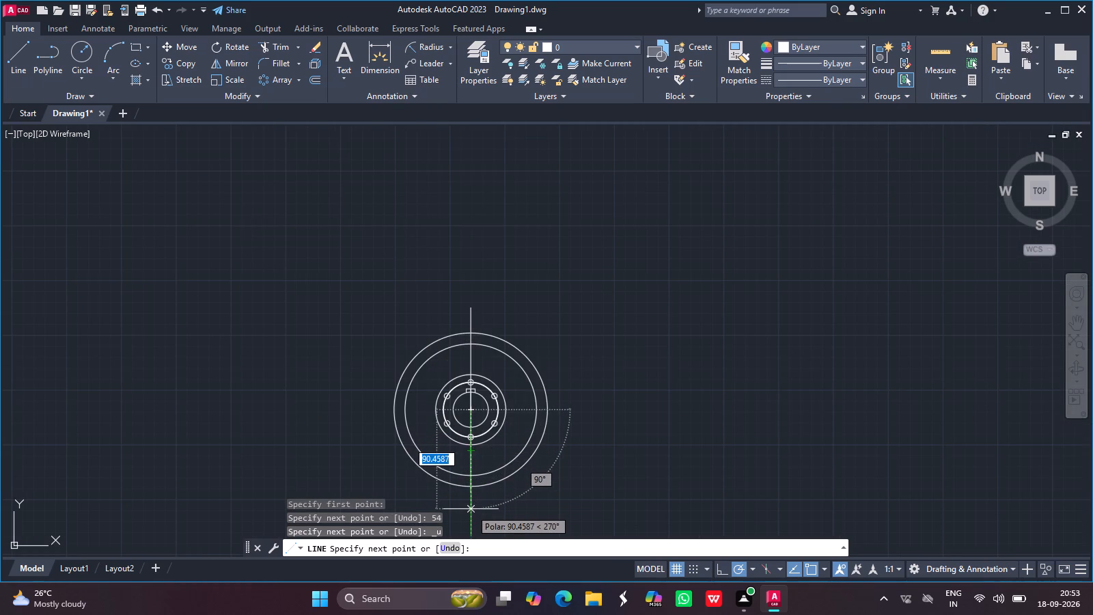
pyautogui.write('54')
pyautogui.press('Return')
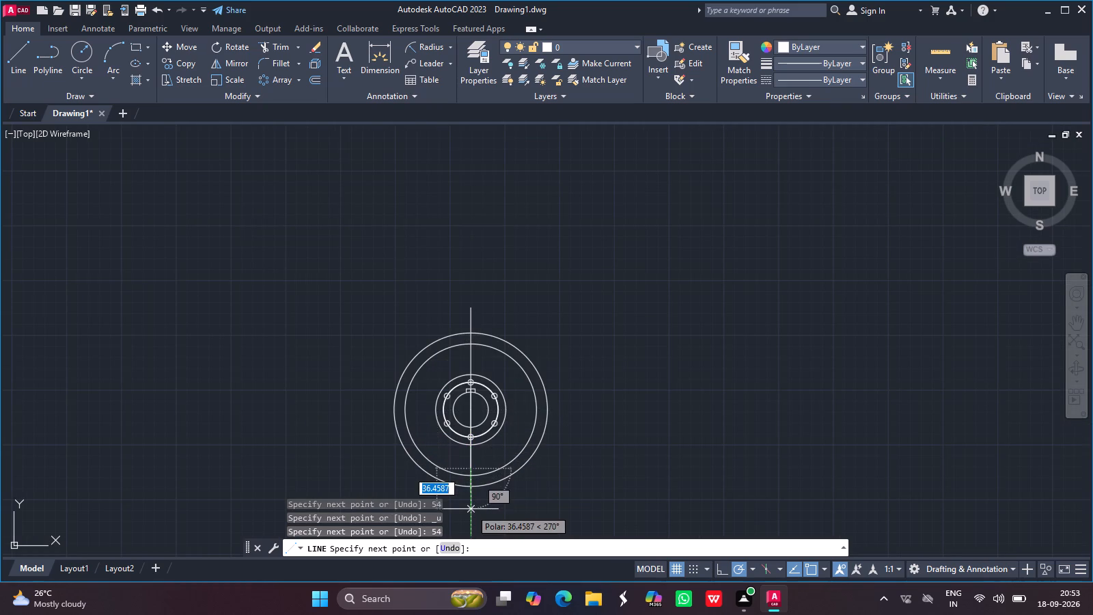
pyautogui.keyDown('ctrl'); pyautogui.scroll(4, 485, 405); pyautogui.keyUp('ctrl')
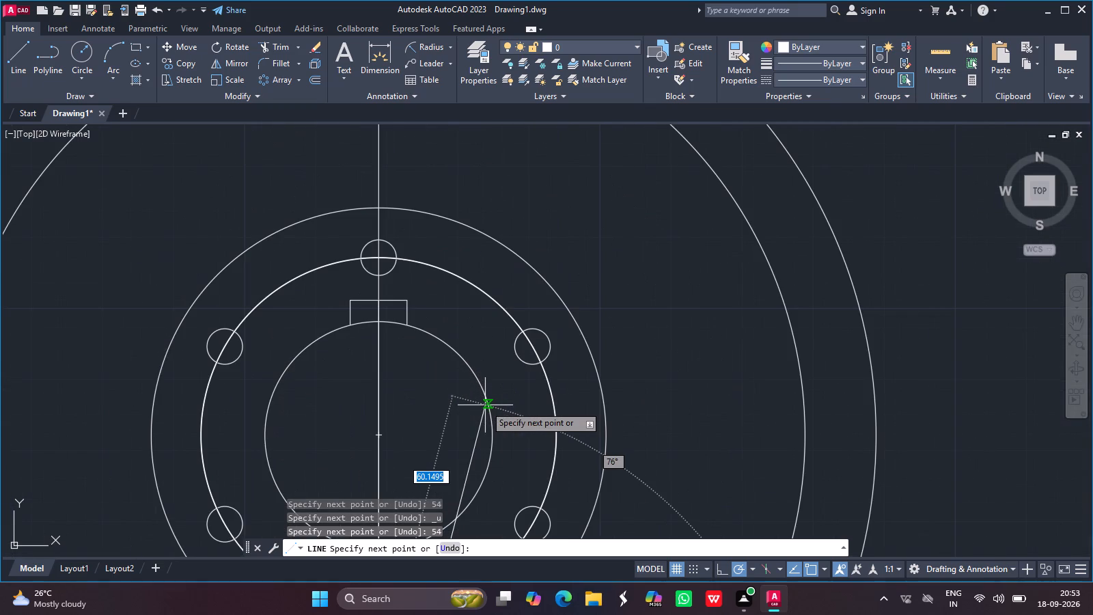
pyautogui.press('Escape')
pyautogui.keyDown('ctrl'); pyautogui.scroll(-2, 460, 340); pyautogui.keyUp('ctrl')
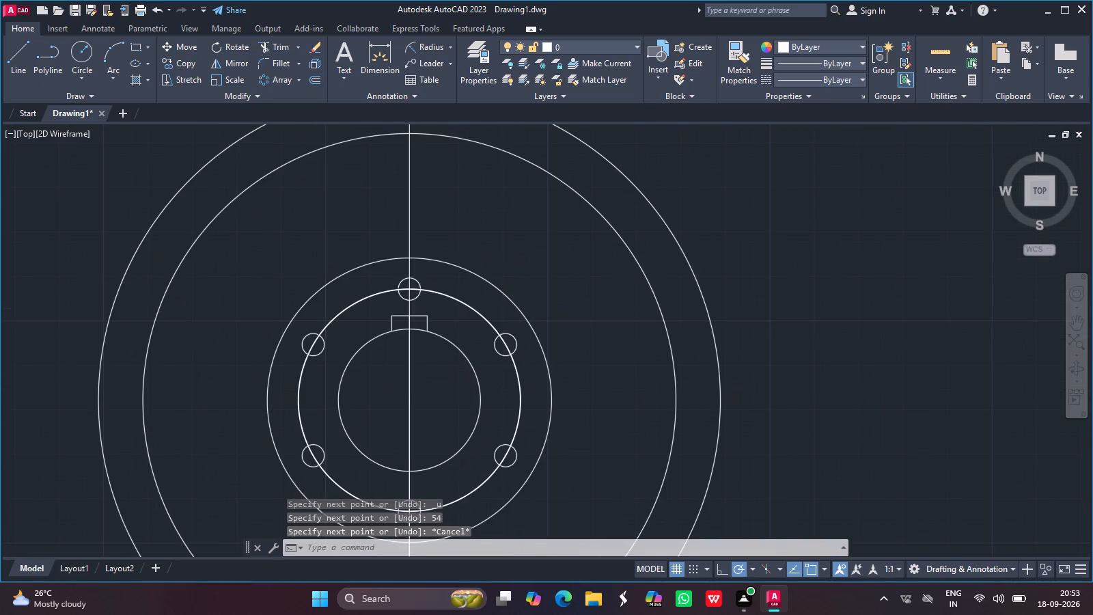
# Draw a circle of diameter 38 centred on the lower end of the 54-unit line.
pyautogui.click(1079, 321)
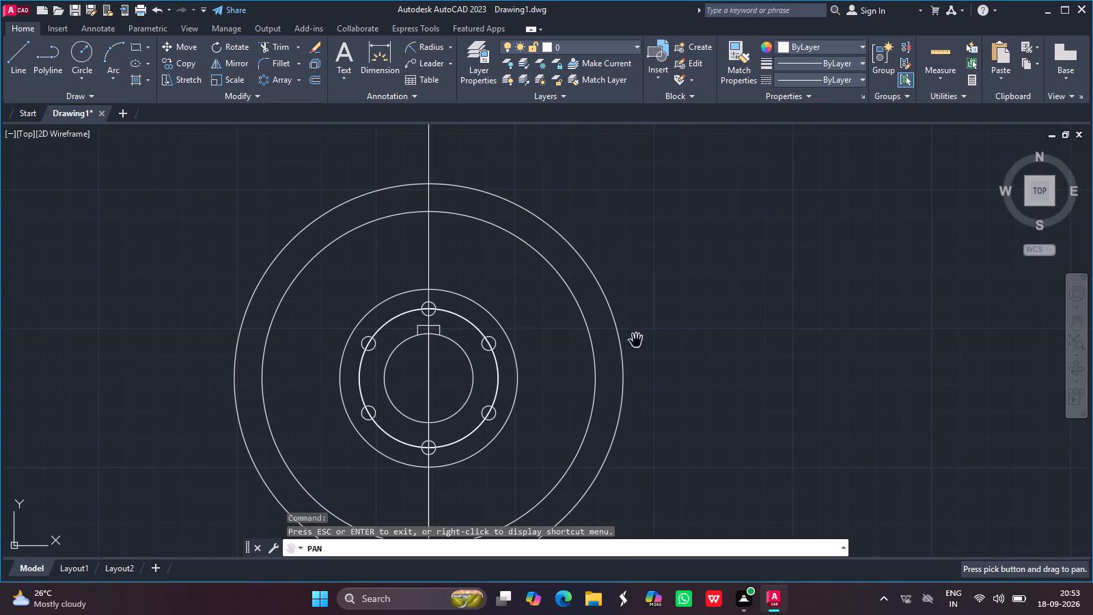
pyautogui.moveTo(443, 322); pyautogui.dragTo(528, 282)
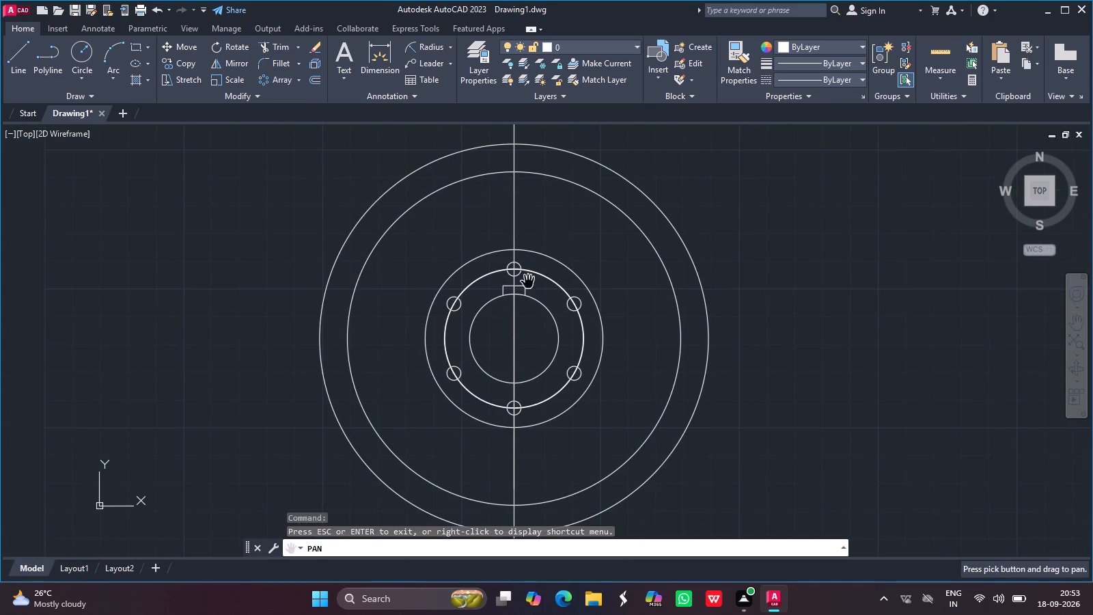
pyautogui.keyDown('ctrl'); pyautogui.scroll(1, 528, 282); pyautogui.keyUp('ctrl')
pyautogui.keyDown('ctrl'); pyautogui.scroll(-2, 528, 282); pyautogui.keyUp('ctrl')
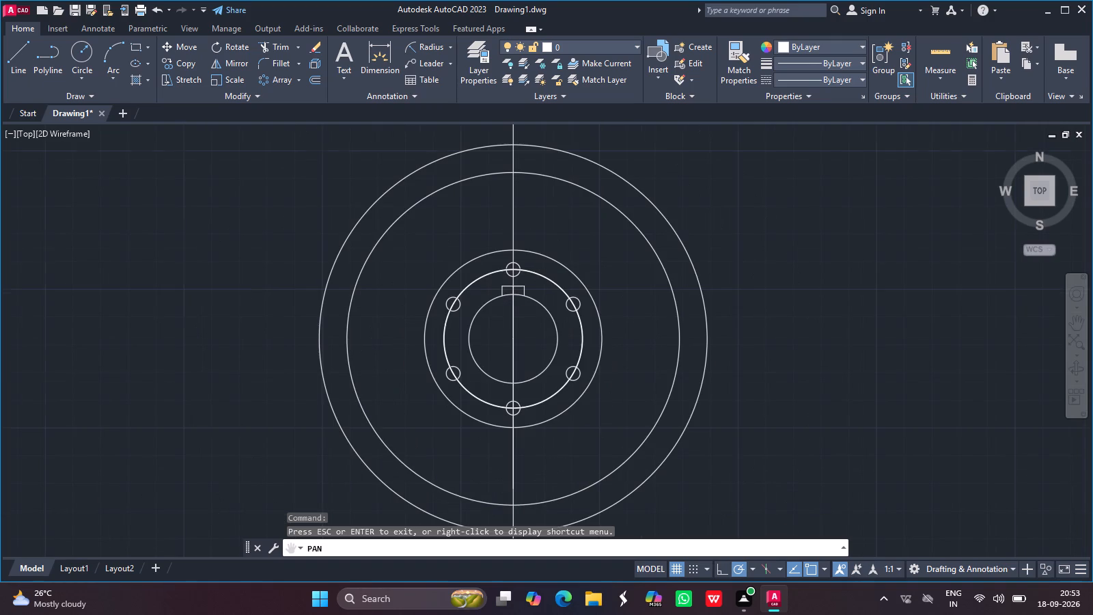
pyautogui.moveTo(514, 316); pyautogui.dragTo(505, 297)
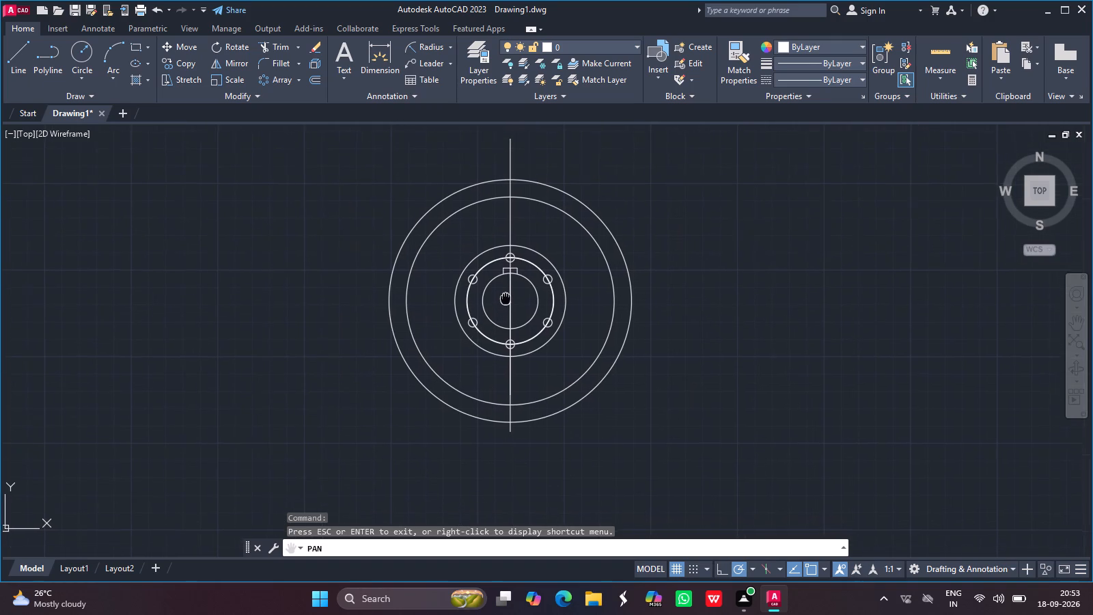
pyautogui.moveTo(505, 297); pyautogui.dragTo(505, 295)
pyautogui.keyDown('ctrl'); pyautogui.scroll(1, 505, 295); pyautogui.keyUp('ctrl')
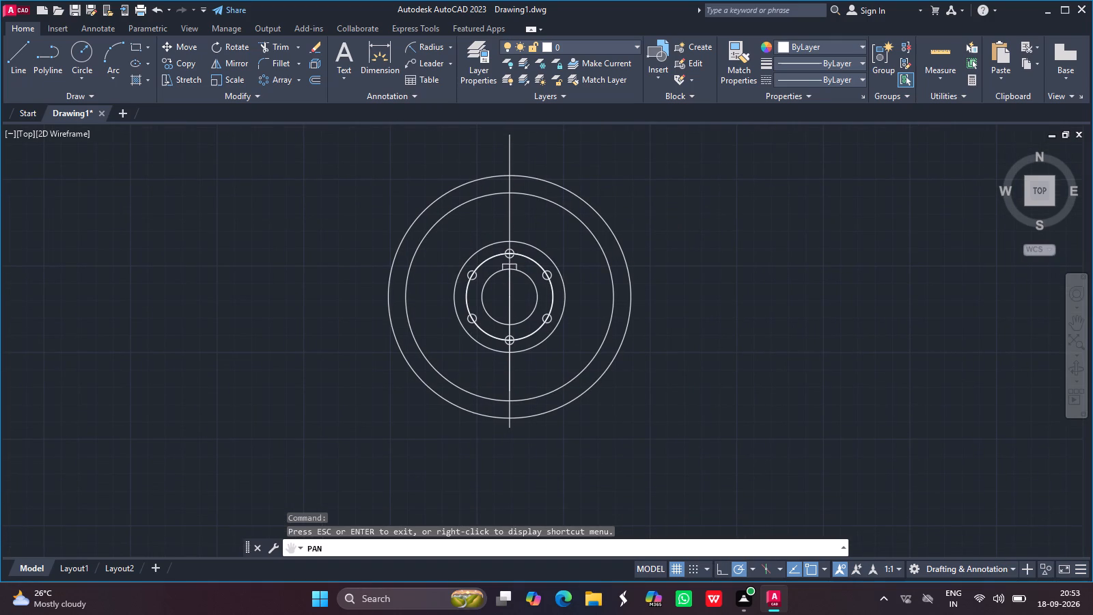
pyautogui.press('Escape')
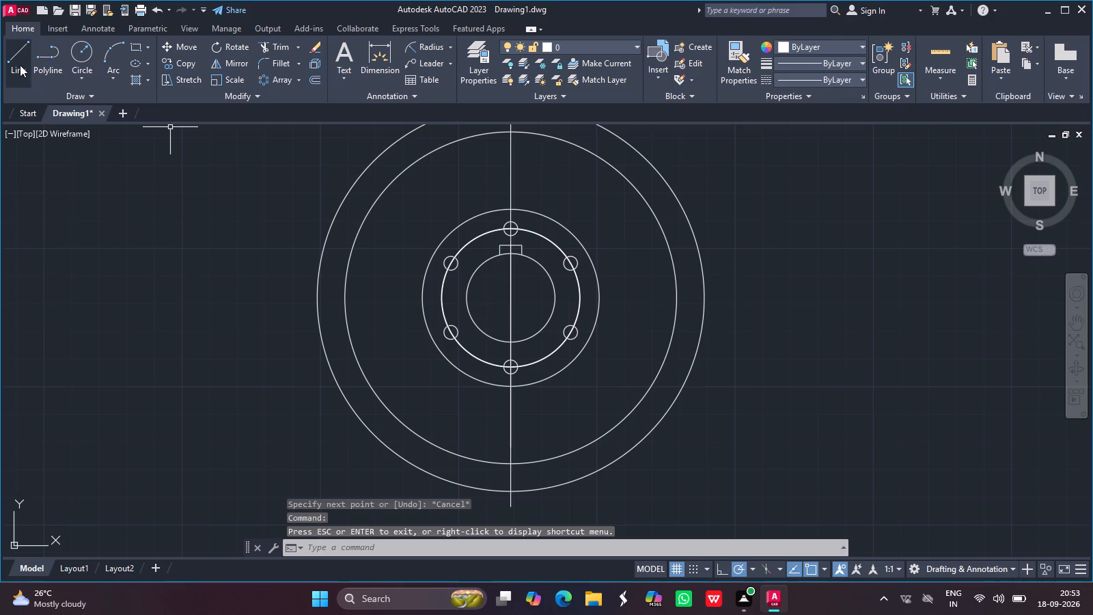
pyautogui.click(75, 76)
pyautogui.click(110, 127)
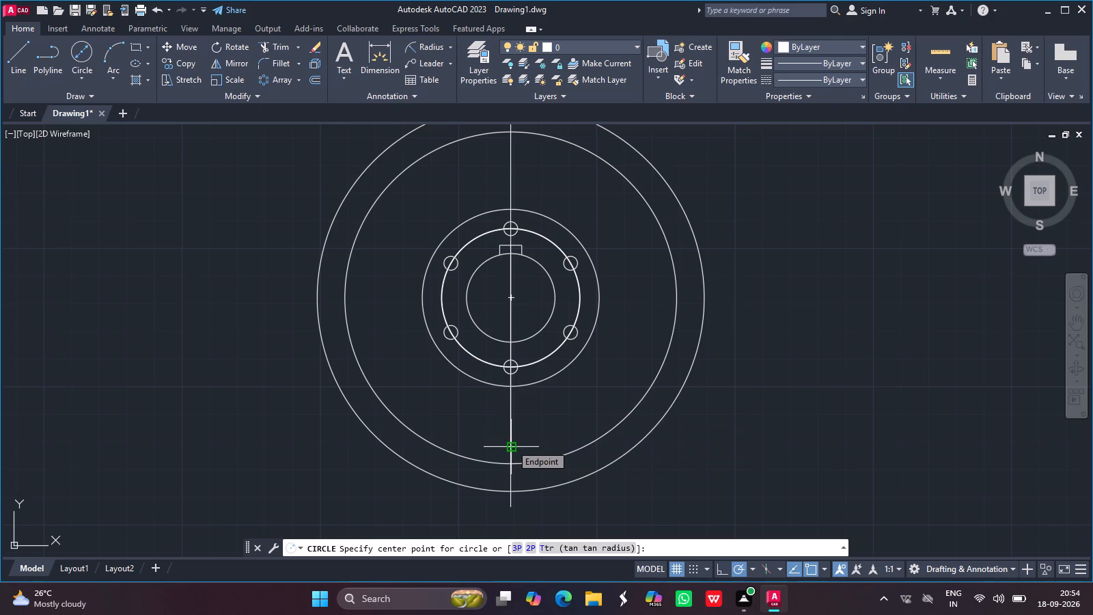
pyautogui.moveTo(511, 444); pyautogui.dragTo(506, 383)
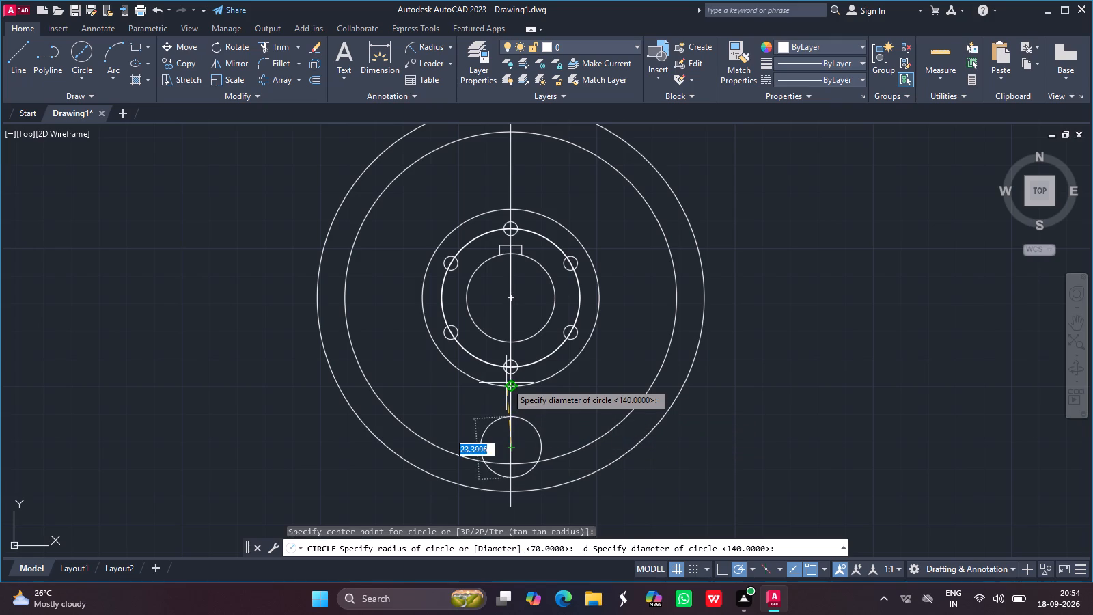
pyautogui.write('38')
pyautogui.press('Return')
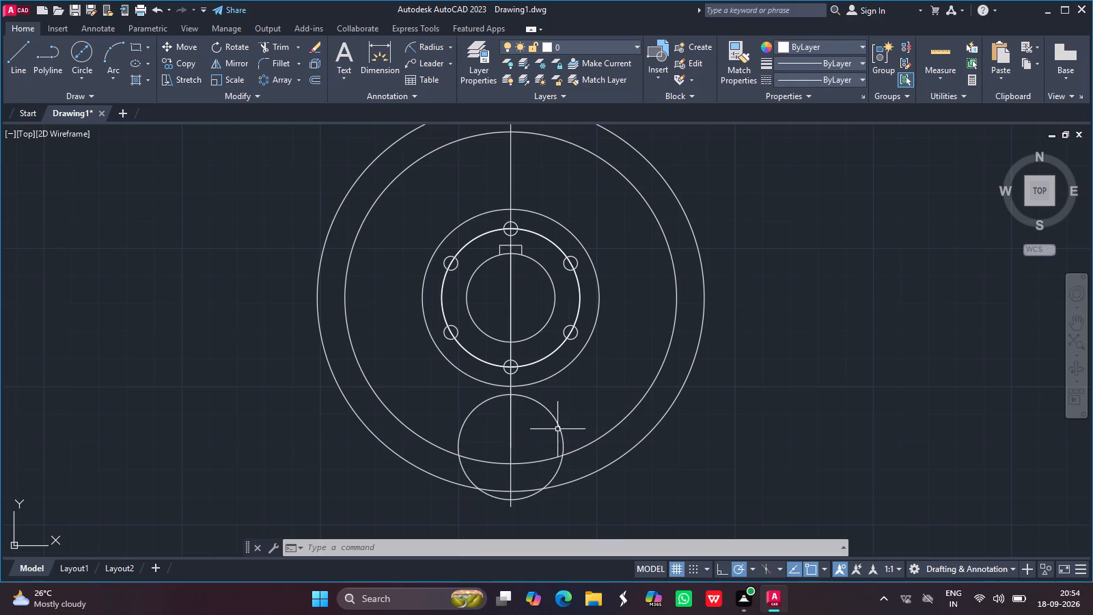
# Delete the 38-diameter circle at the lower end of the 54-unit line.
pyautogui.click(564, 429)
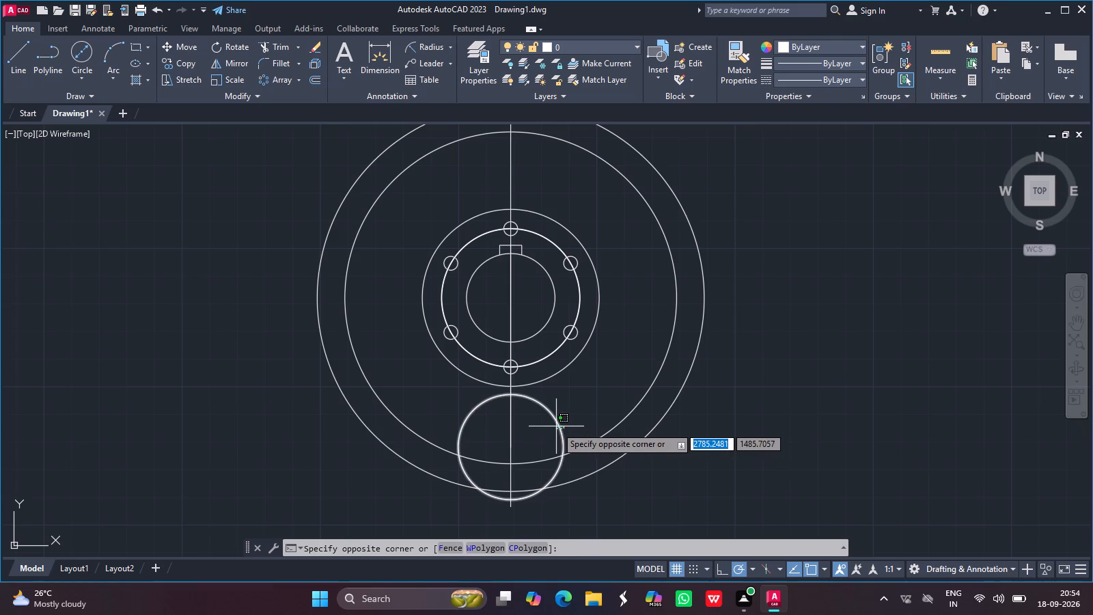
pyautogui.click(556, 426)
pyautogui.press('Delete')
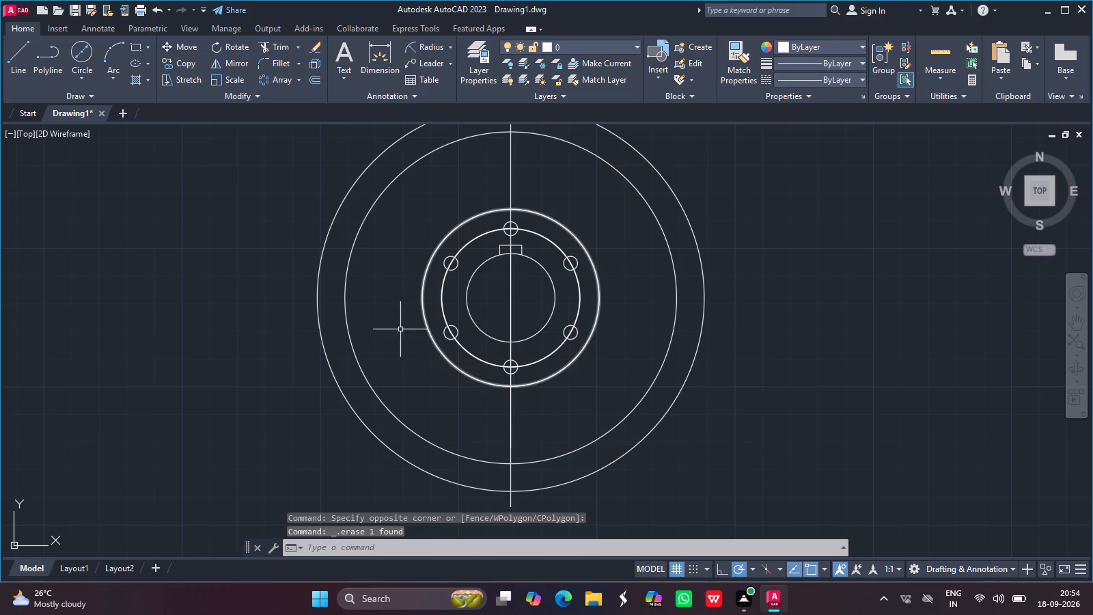
# Draw a circle of diameter 38 centred on the lower end of the 54-unit vertical line.
pyautogui.click(69, 62)
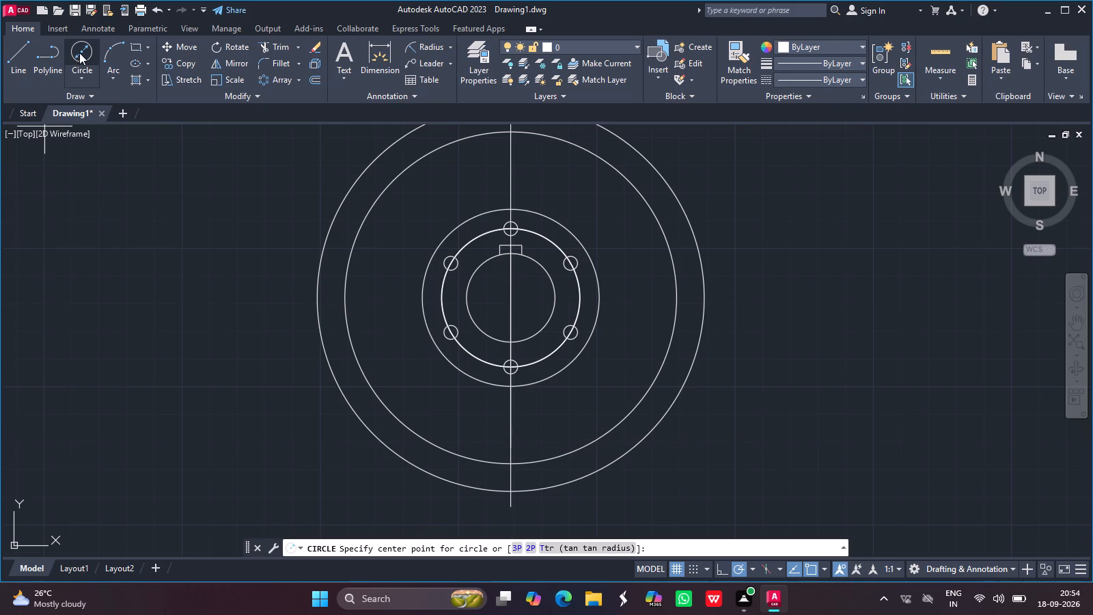
pyautogui.click(79, 53)
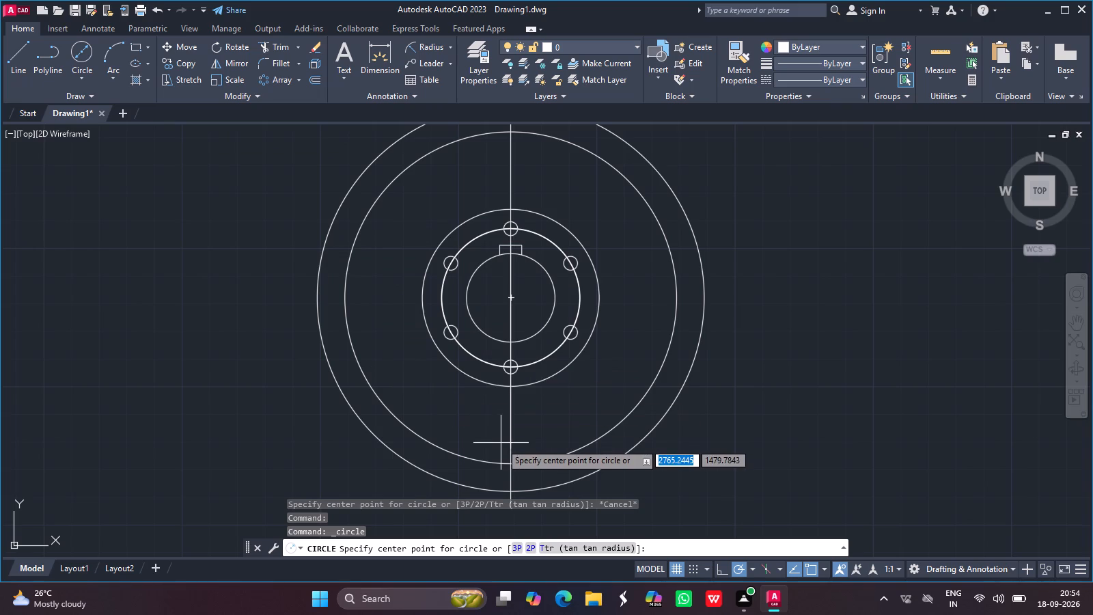
pyautogui.moveTo(512, 444); pyautogui.dragTo(511, 381)
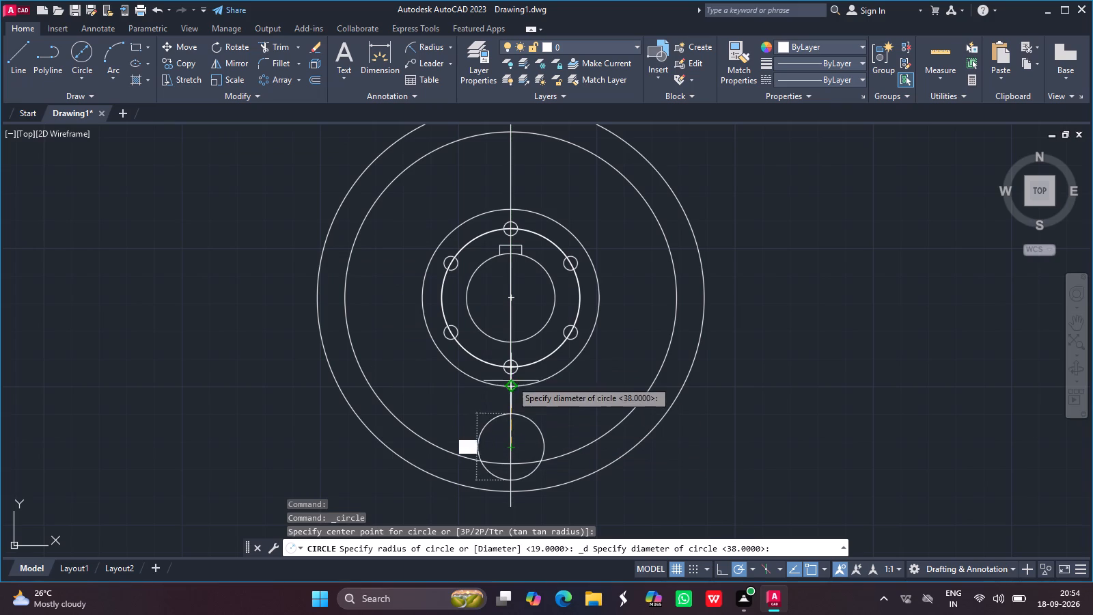
pyautogui.moveTo(511, 381); pyautogui.dragTo(510, 379)
pyautogui.write('38')
pyautogui.press('Return')
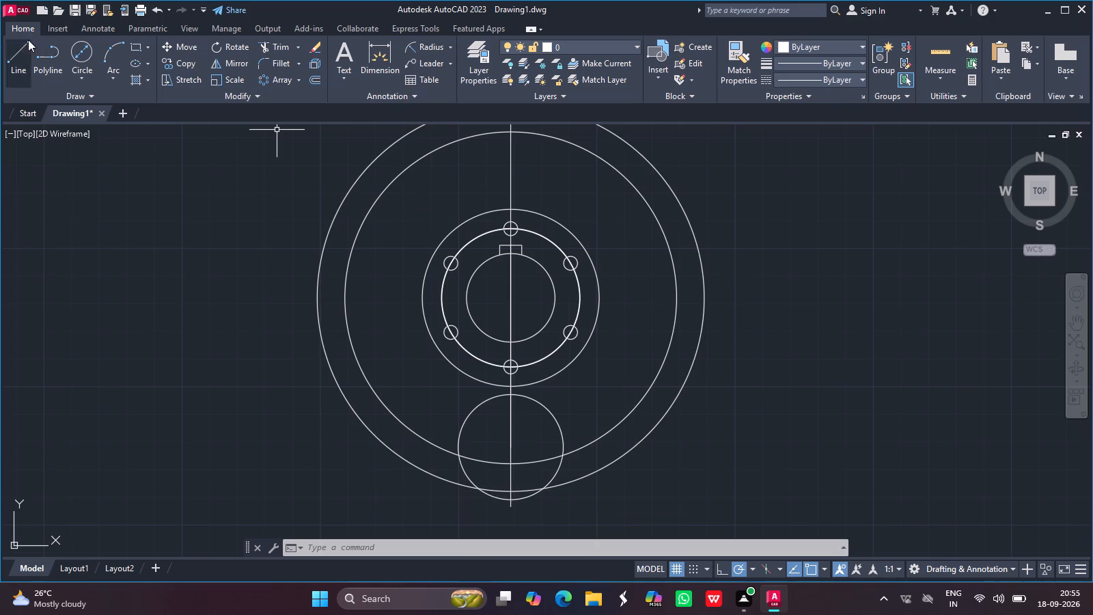
# Draw a circle of diameter 57 concentric with the 38-diameter circle.
pyautogui.click(81, 46)
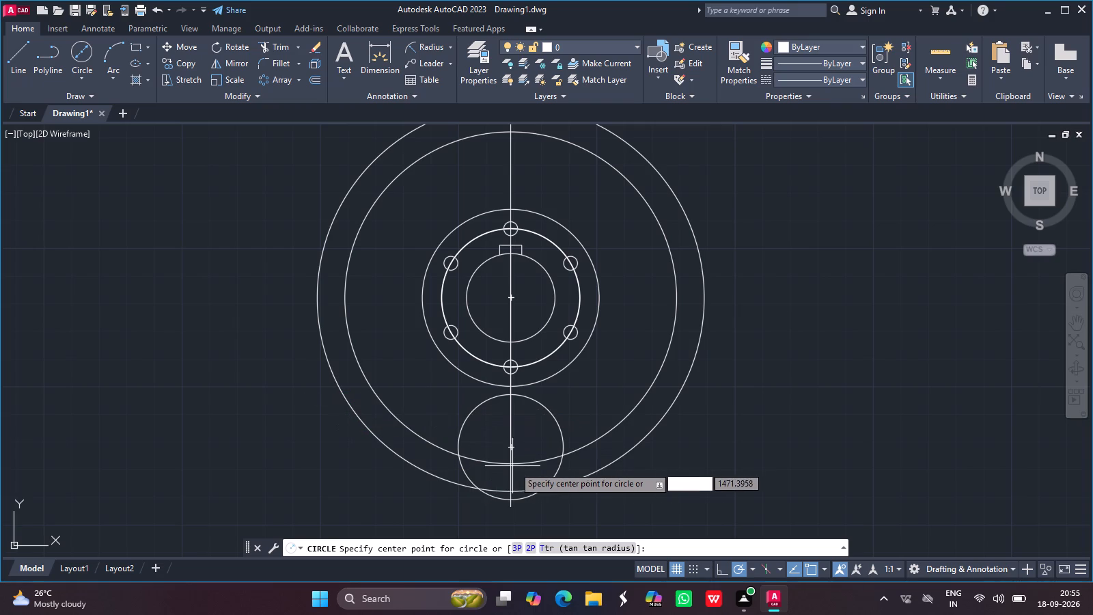
pyautogui.moveTo(512, 448); pyautogui.dragTo(503, 400)
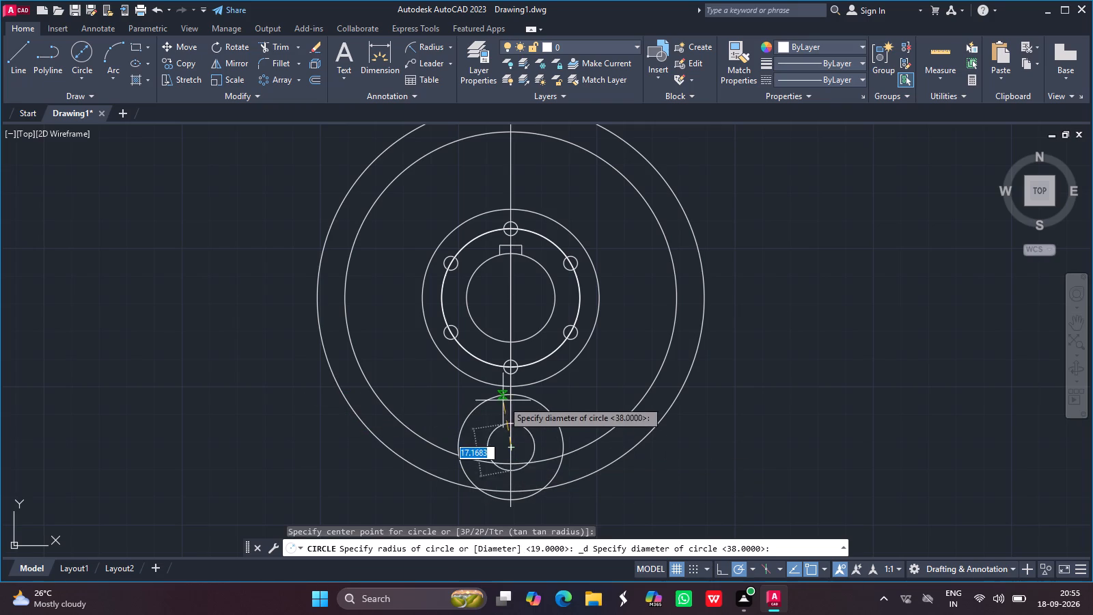
pyautogui.moveTo(503, 400); pyautogui.dragTo(470, 351)
pyautogui.write('57')
pyautogui.press('Return')
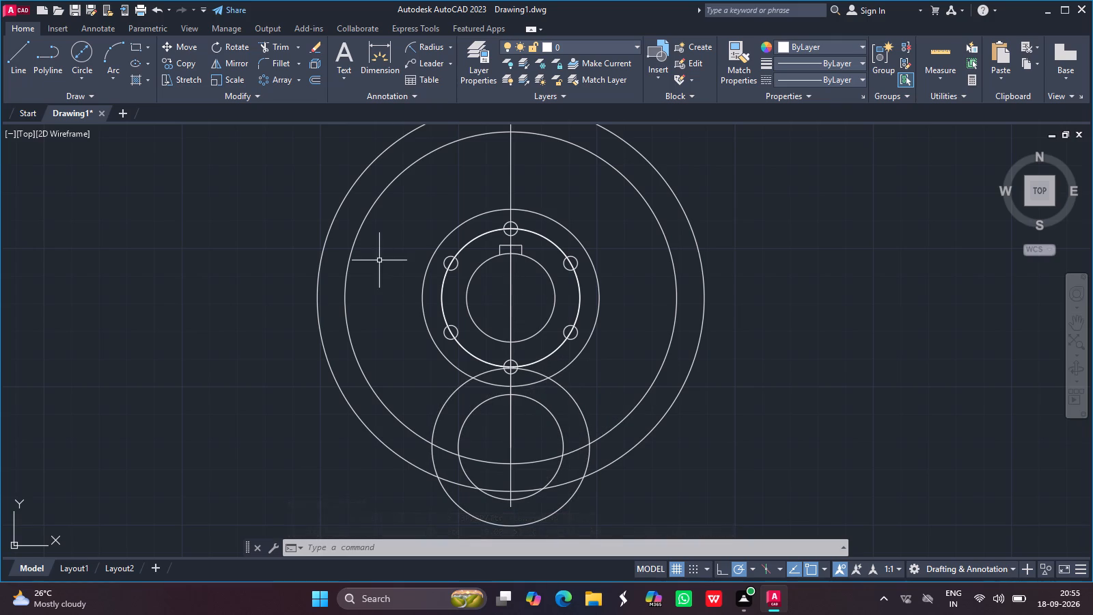
# Trim away the part of the 57-diameter circle that lies inside the 64-diameter hub circle.
pyautogui.click(275, 47)
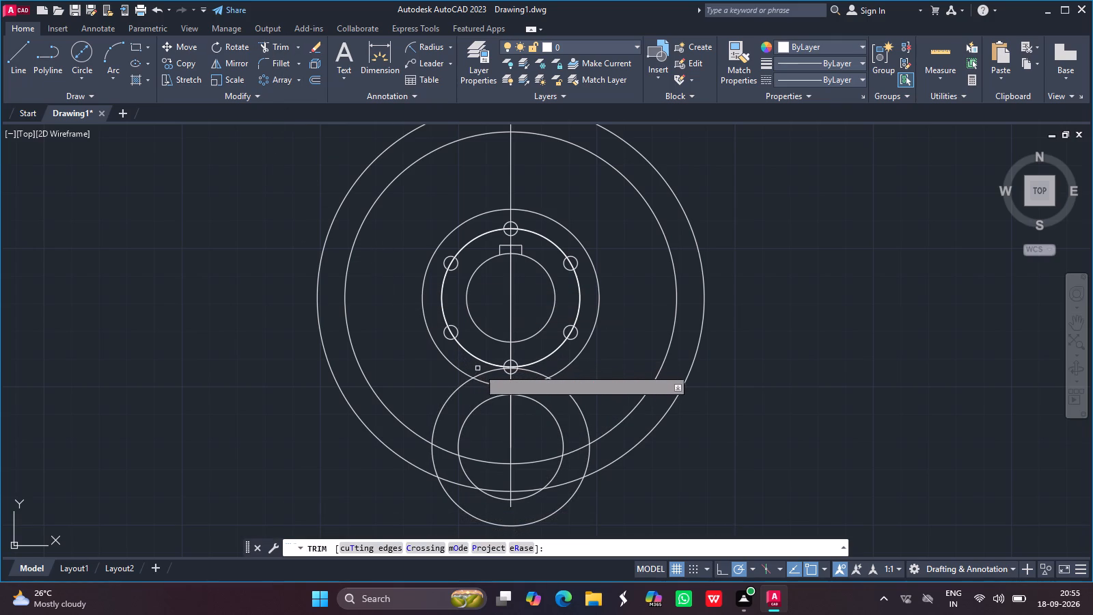
pyautogui.click(484, 374)
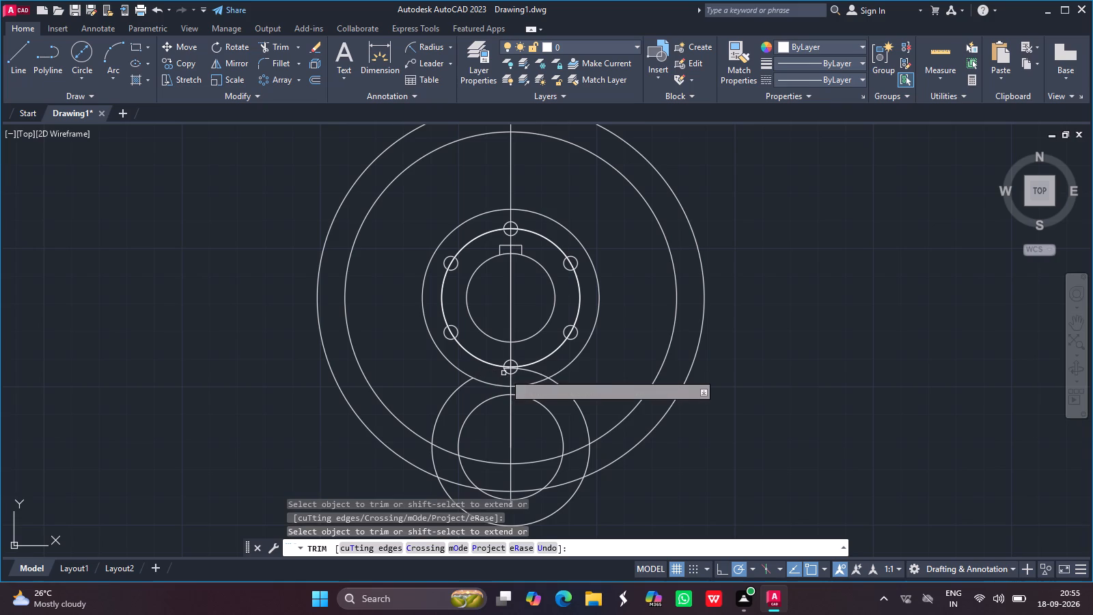
pyautogui.keyDown('ctrl'); pyautogui.scroll(2, 510, 383); pyautogui.keyUp('ctrl')
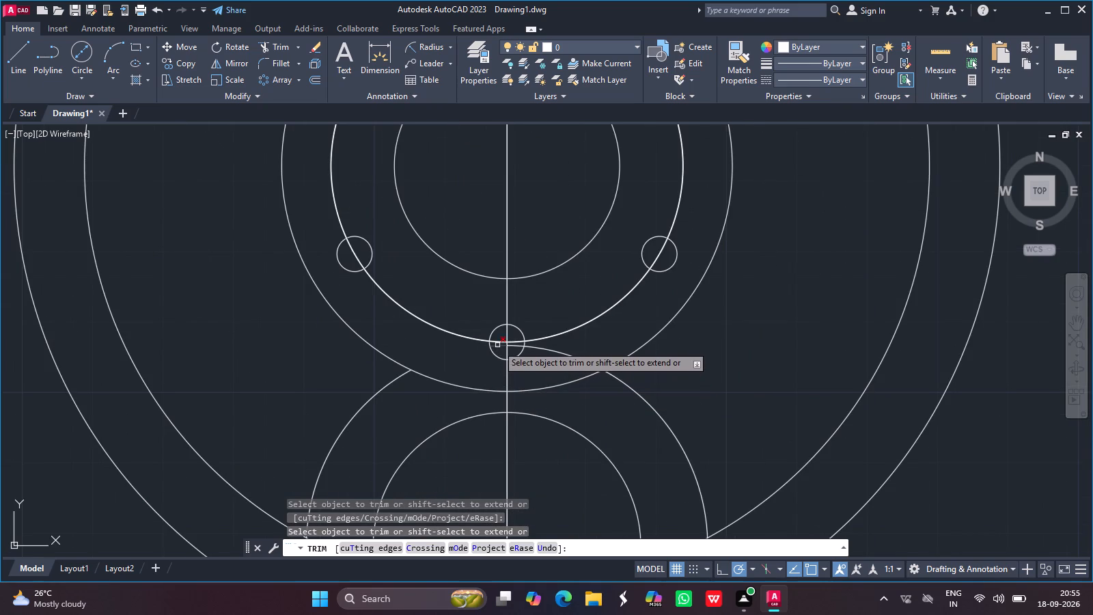
pyautogui.moveTo(497, 346); pyautogui.dragTo(515, 346)
pyautogui.moveTo(515, 346); pyautogui.dragTo(555, 352)
pyautogui.click(555, 352)
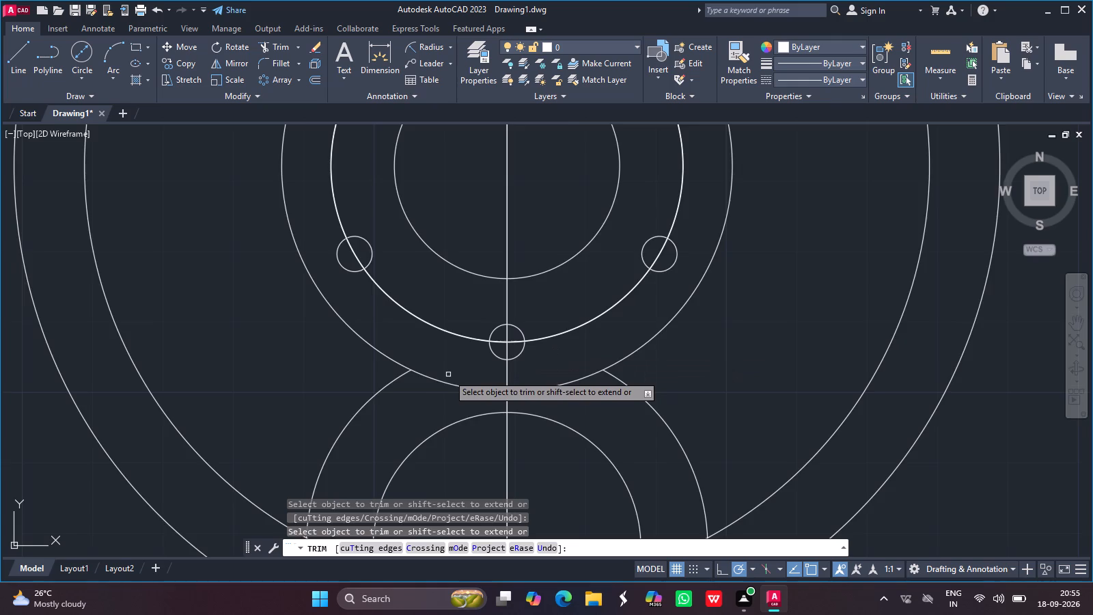
pyautogui.keyDown('ctrl'); pyautogui.scroll(-2, 448, 374); pyautogui.keyUp('ctrl')
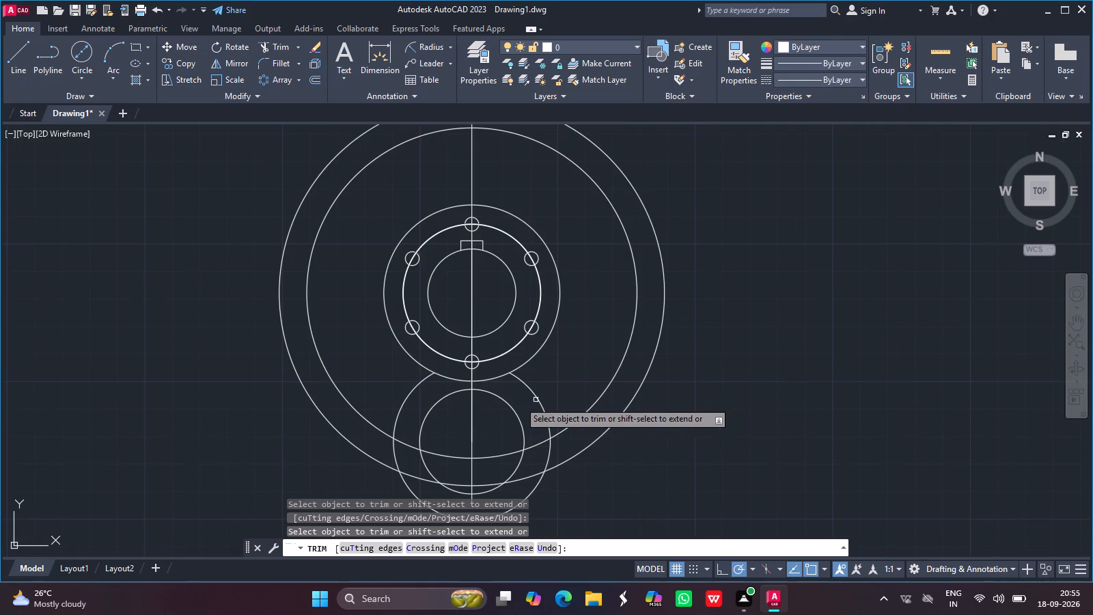
pyautogui.click(1078, 318)
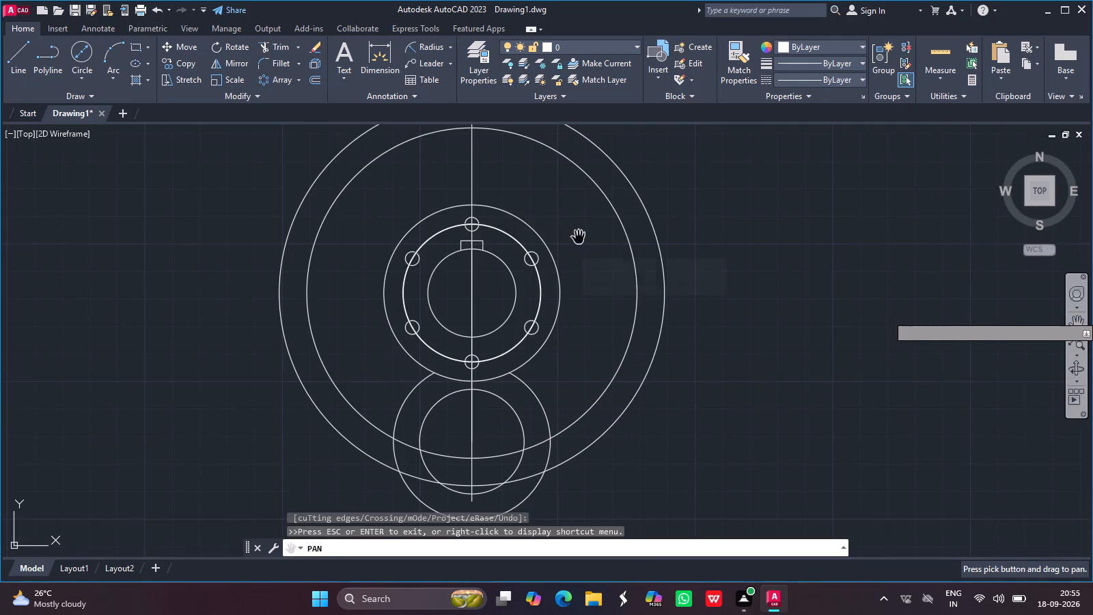
pyautogui.moveTo(488, 314); pyautogui.dragTo(481, 371)
pyautogui.moveTo(481, 371); pyautogui.dragTo(462, 327)
pyautogui.keyDown('ctrl'); pyautogui.scroll(1, 462, 327); pyautogui.keyUp('ctrl')
pyautogui.moveTo(434, 405); pyautogui.dragTo(451, 185)
pyautogui.press('Escape')
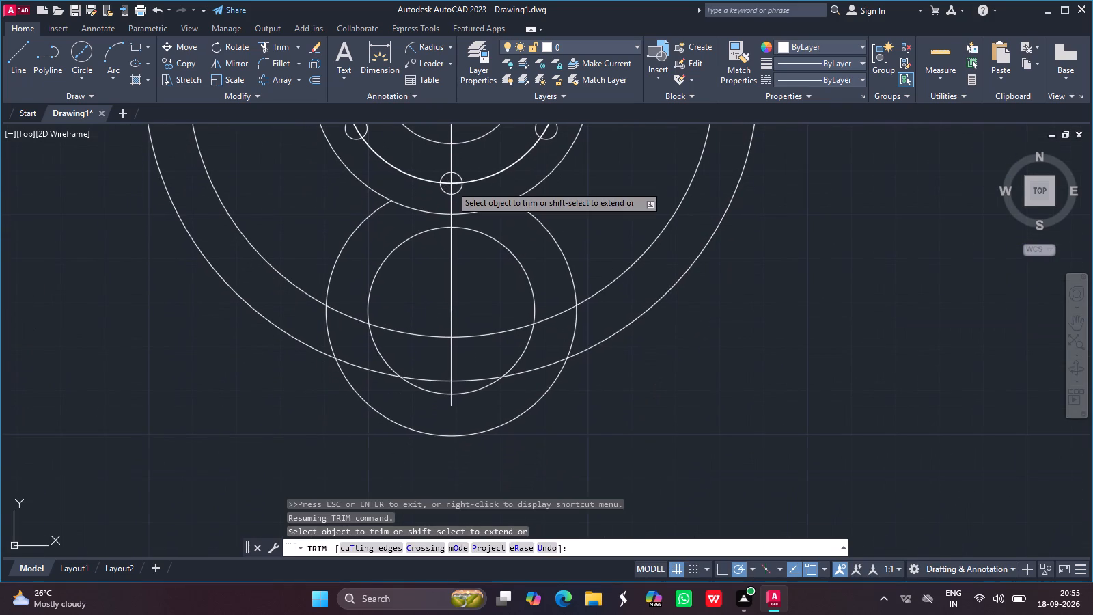
pyautogui.press('Escape')
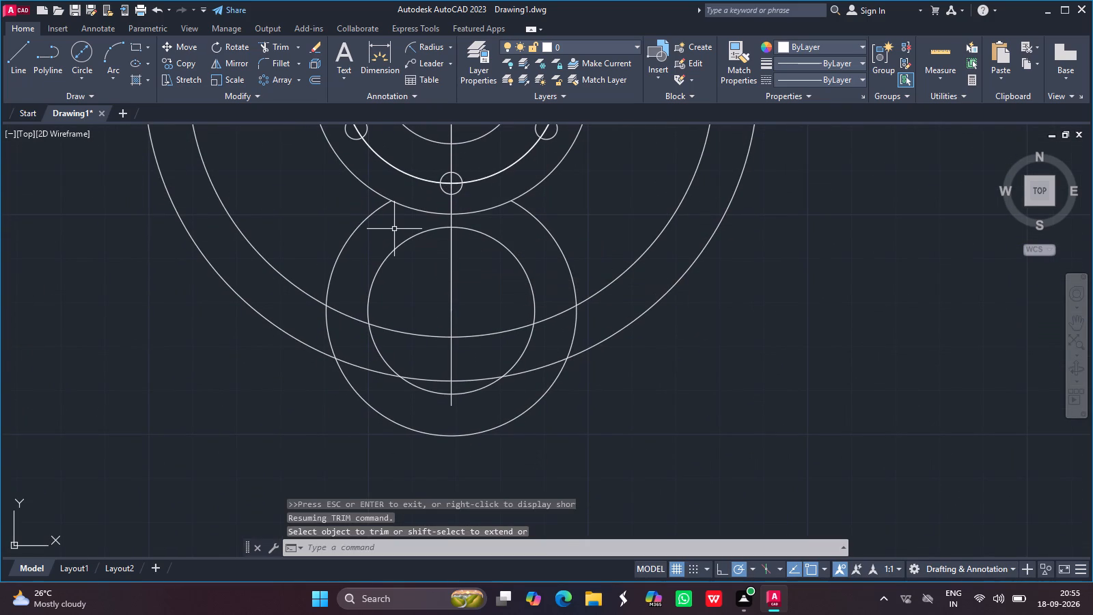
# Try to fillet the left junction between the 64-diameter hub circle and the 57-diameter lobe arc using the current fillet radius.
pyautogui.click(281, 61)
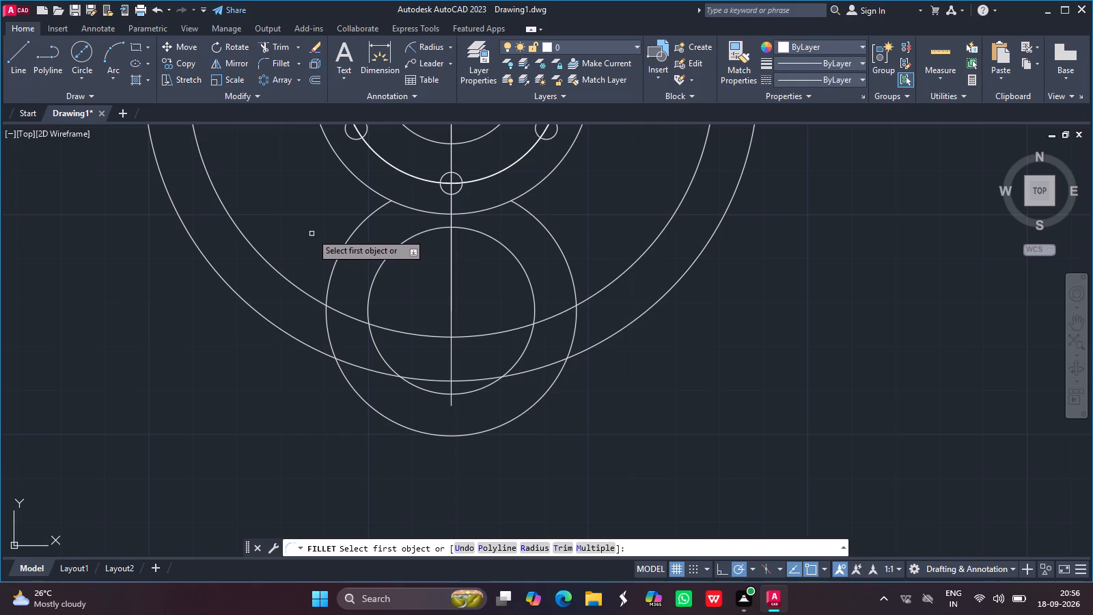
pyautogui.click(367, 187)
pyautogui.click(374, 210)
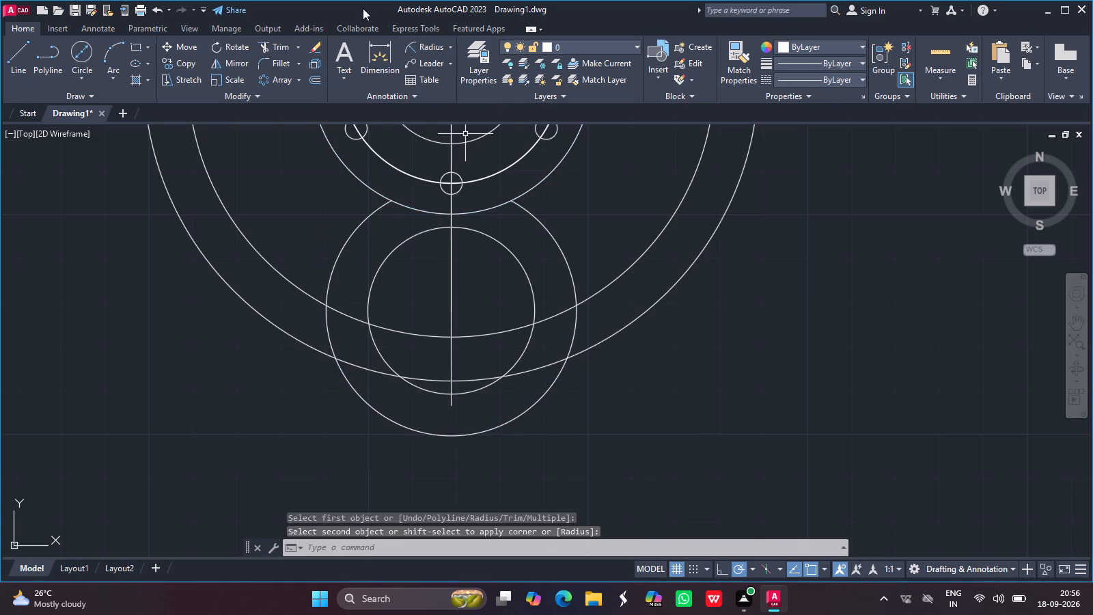
# Fillet the left junction between the 64-diameter hub circle and the 57-diameter lobe arc with radius 6.
pyautogui.click(271, 64)
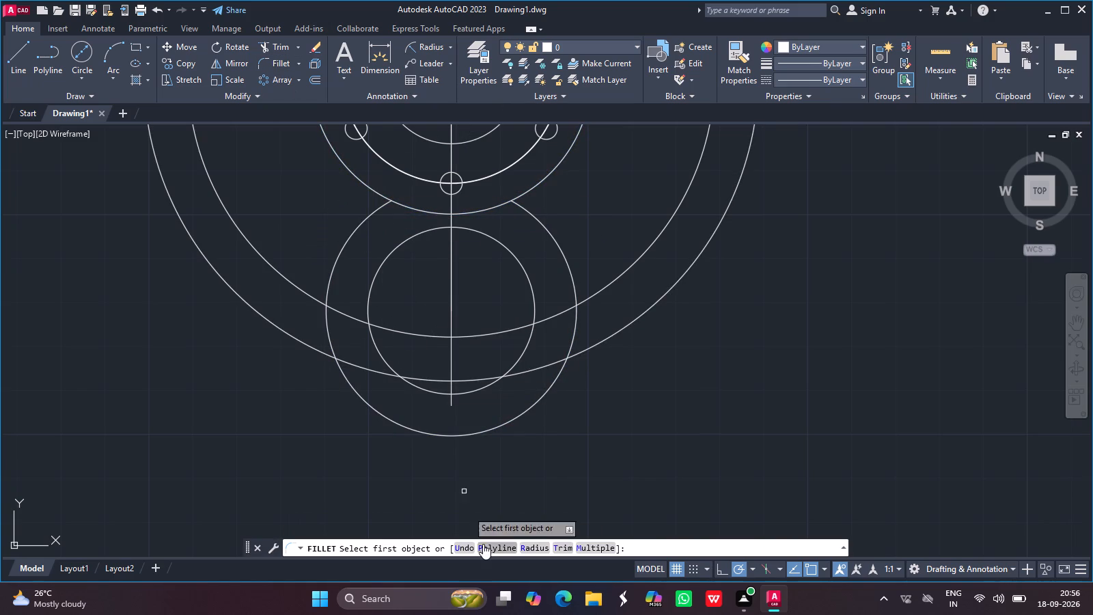
pyautogui.click(536, 551)
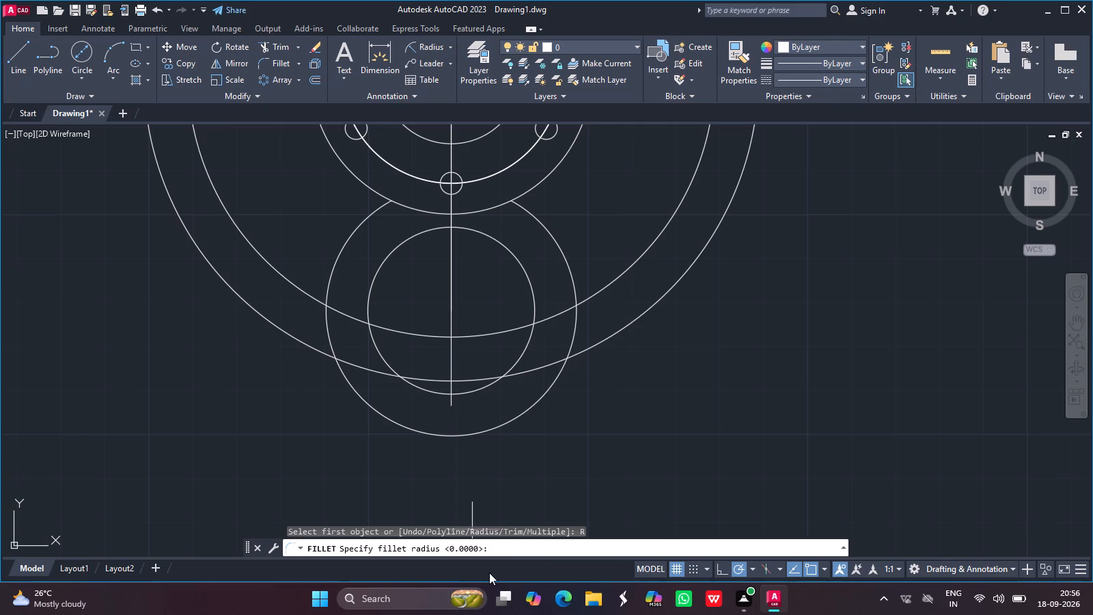
pyautogui.press('6')
pyautogui.press('Return')
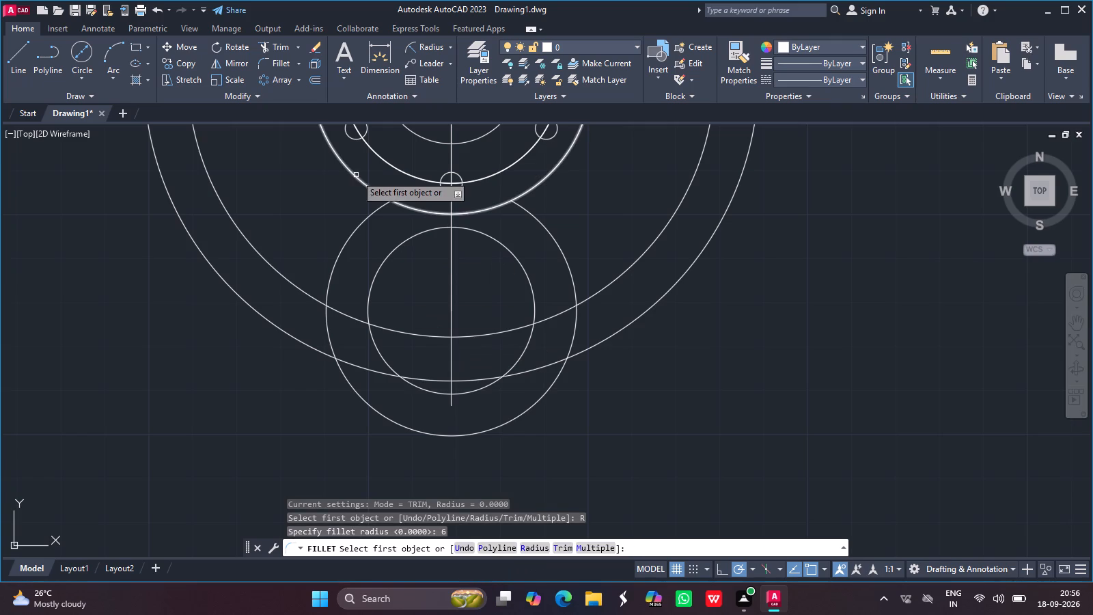
pyautogui.moveTo(366, 187); pyautogui.dragTo(368, 213)
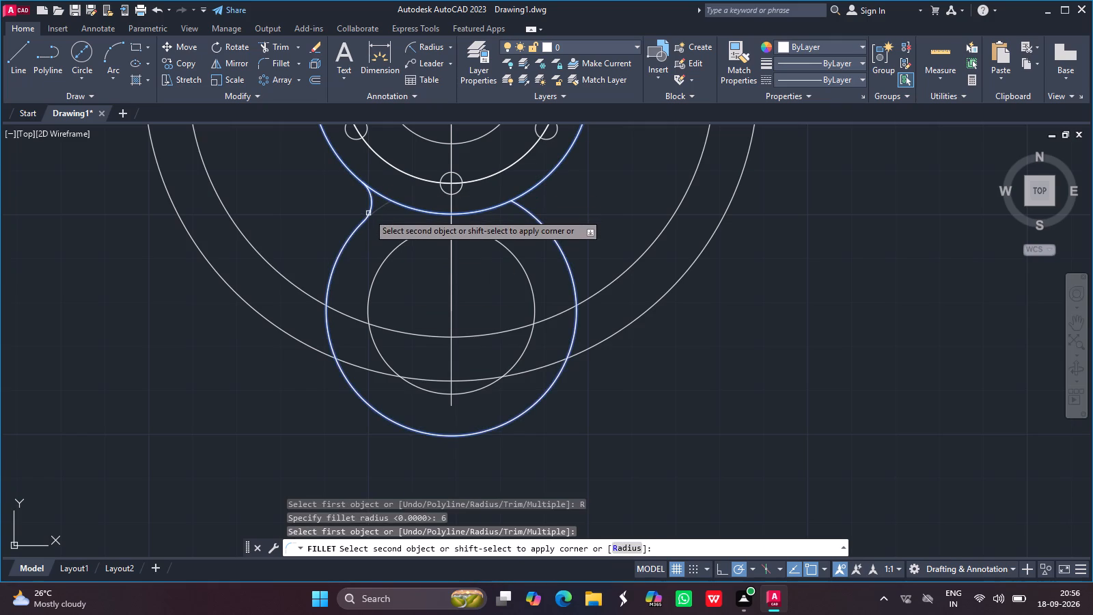
pyautogui.click(368, 213)
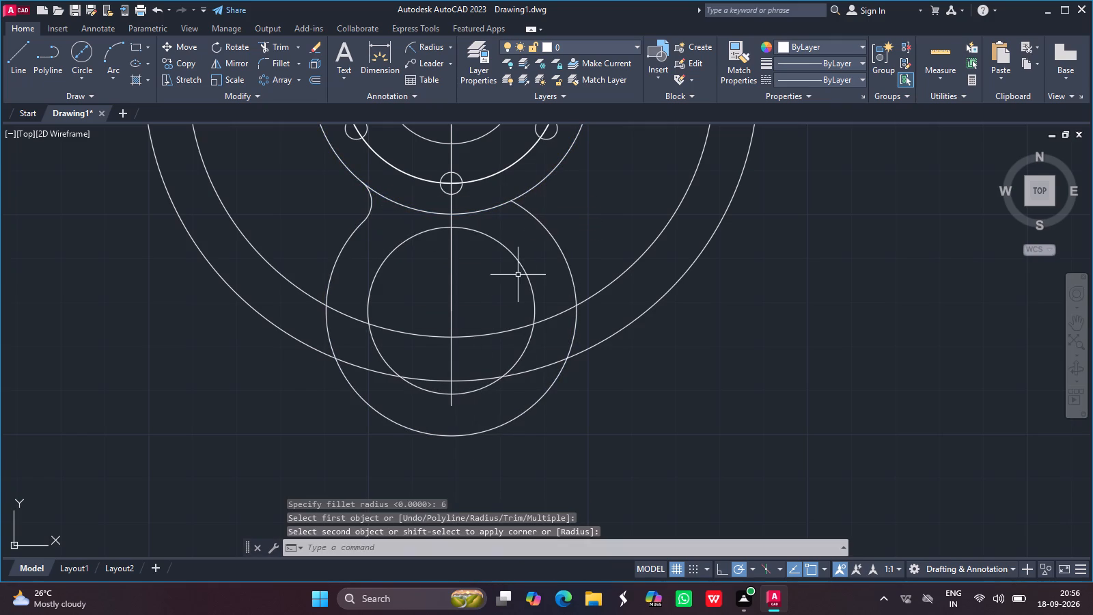
# Fillet the right junction between the 64-diameter hub circle and the 57-diameter lobe arc with radius 6.
pyautogui.click(280, 65)
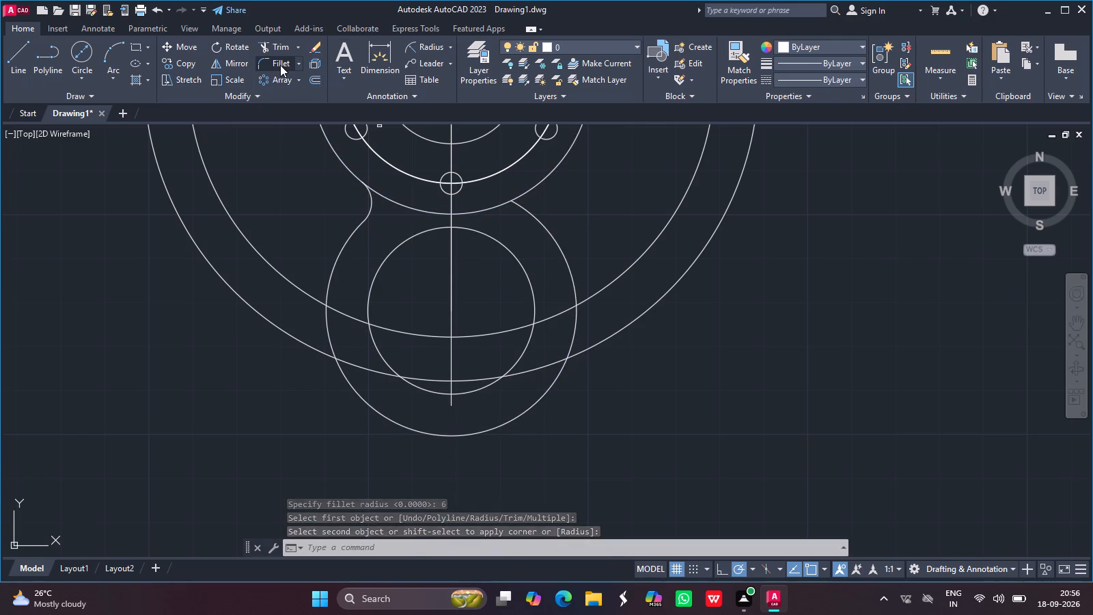
pyautogui.click(529, 549)
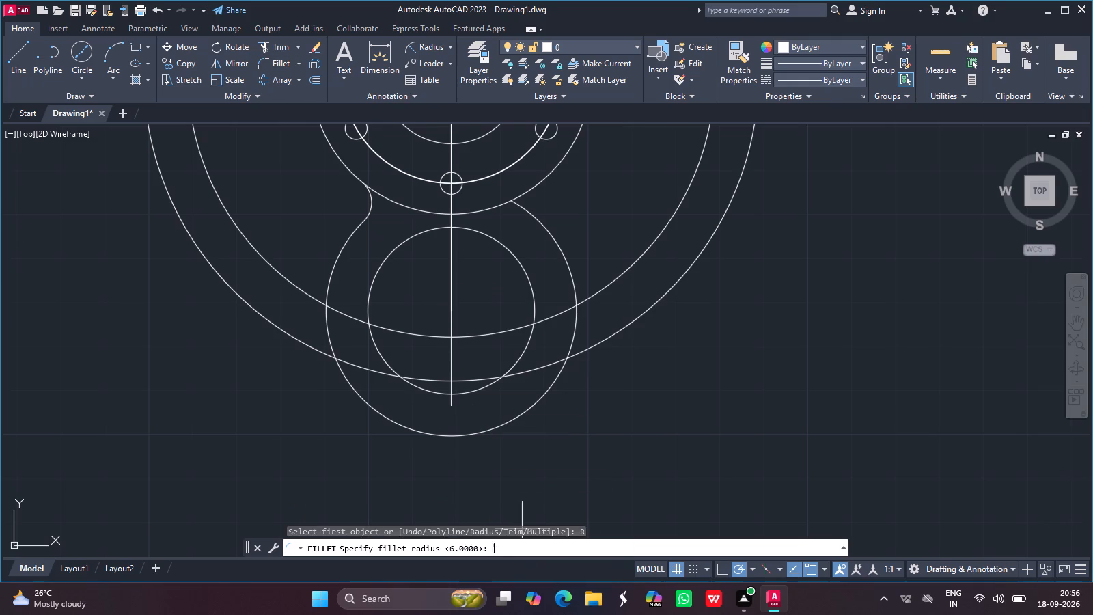
pyautogui.press('6')
pyautogui.press('Return')
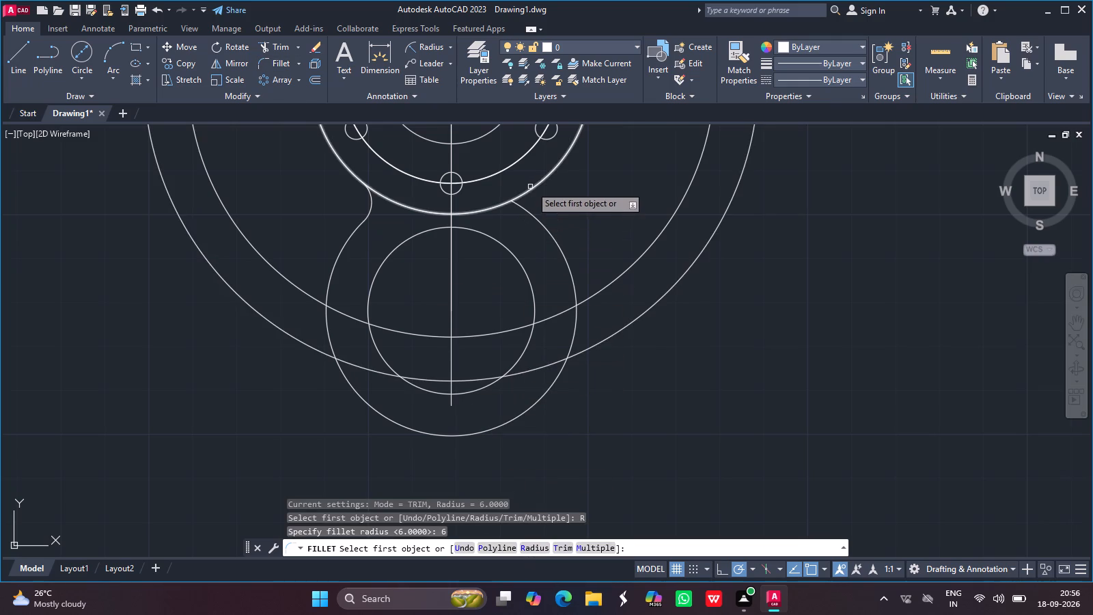
pyautogui.moveTo(535, 187); pyautogui.dragTo(538, 219)
pyautogui.click(538, 219)
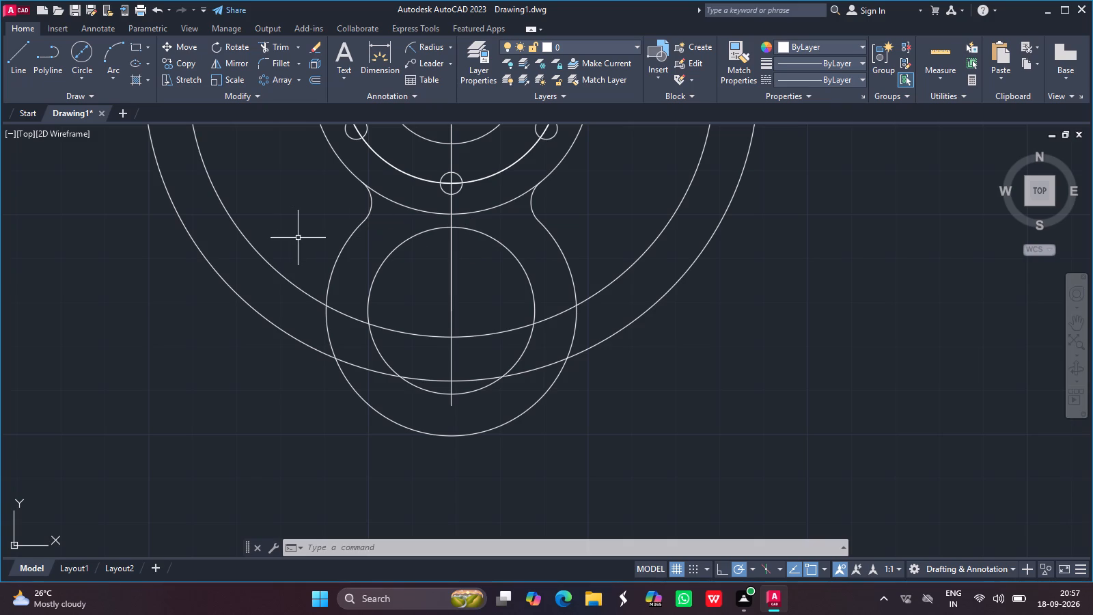
# Draw a horizontal line from the hub centre leftward, ending well outside the radius-70 circle.
pyautogui.keyDown('ctrl'); pyautogui.scroll(-2, 307, 277); pyautogui.keyUp('ctrl')
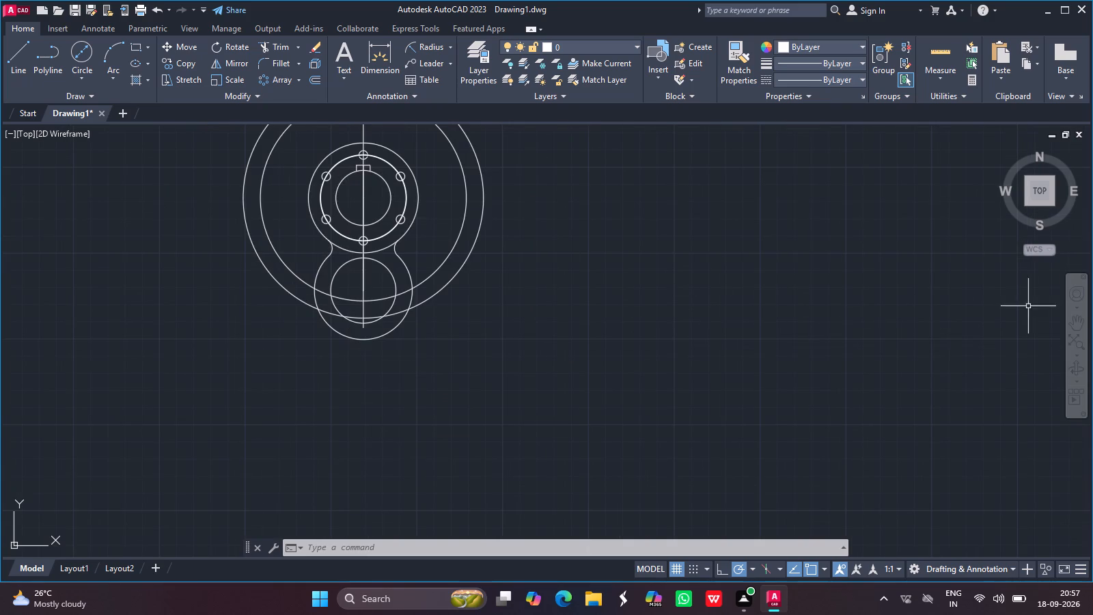
pyautogui.click(1075, 326)
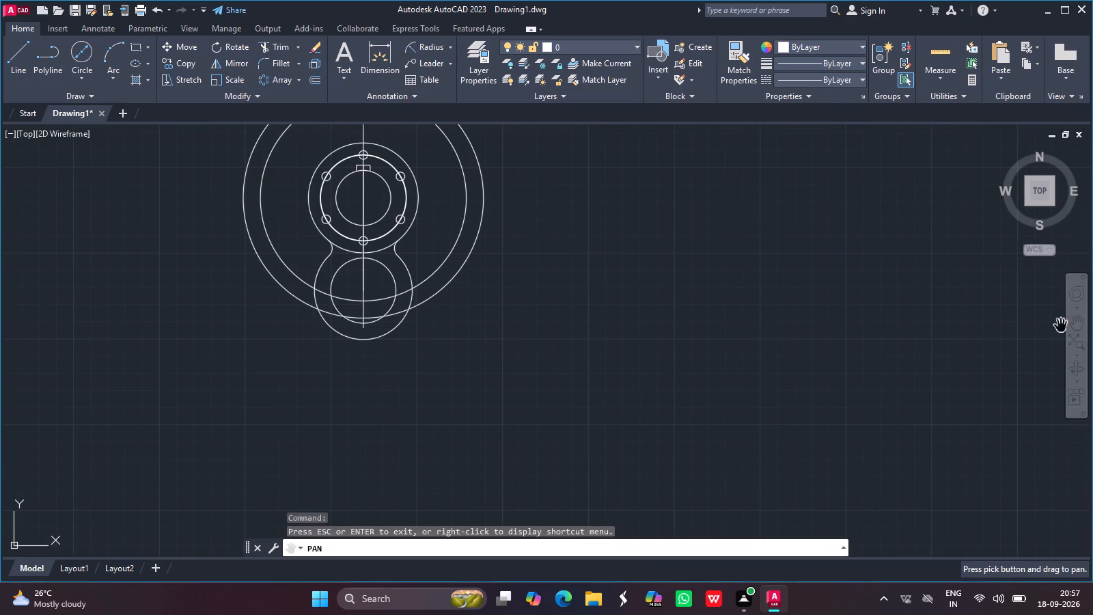
pyautogui.moveTo(409, 186); pyautogui.dragTo(561, 267)
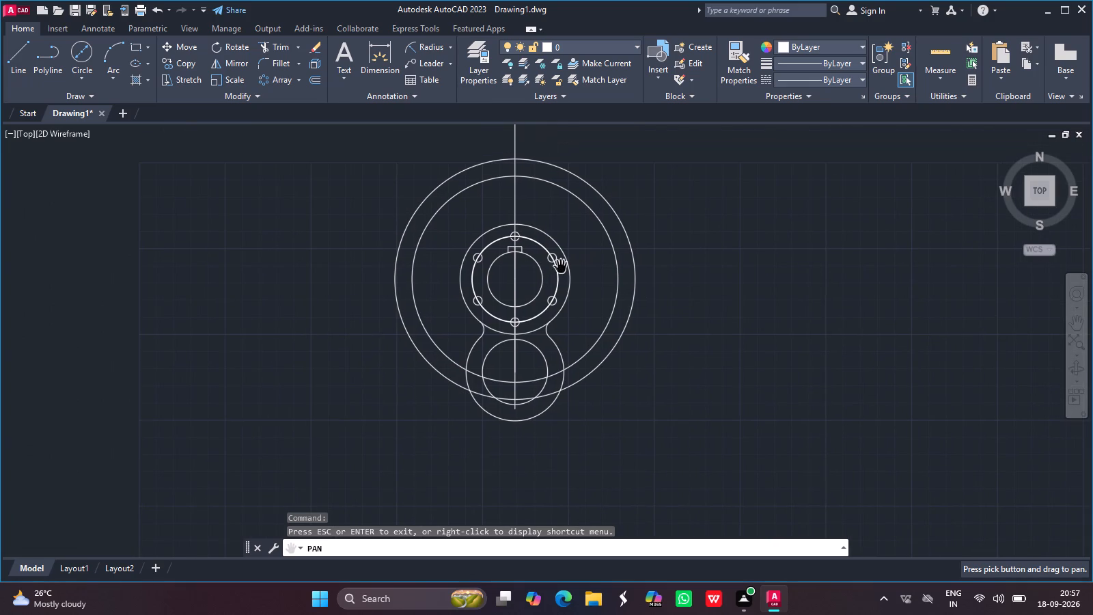
pyautogui.keyDown('ctrl'); pyautogui.scroll(1, 561, 267); pyautogui.keyUp('ctrl')
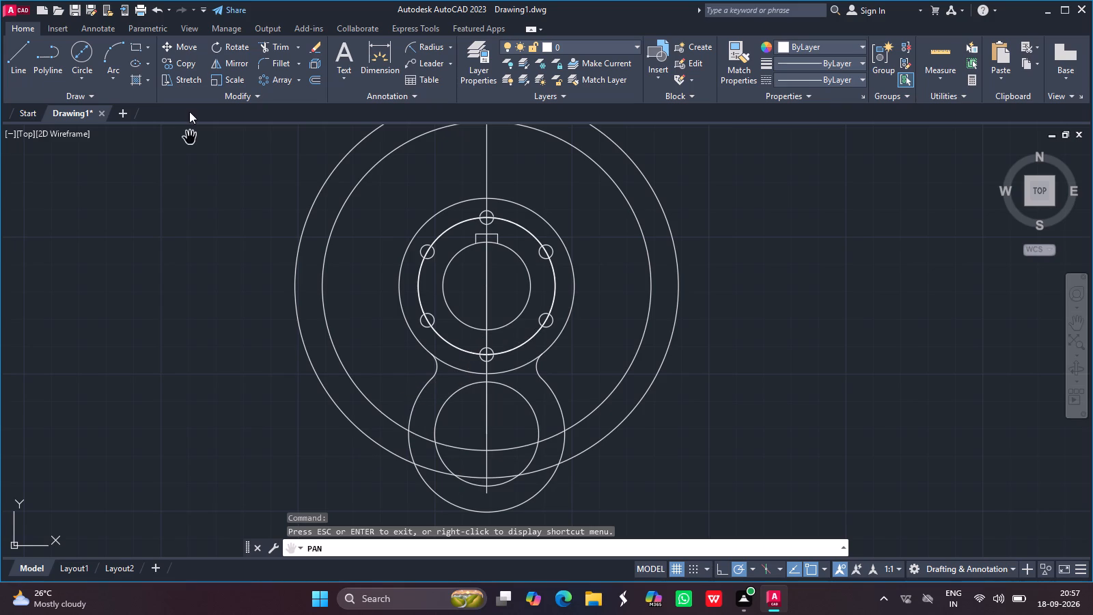
pyautogui.click(18, 44)
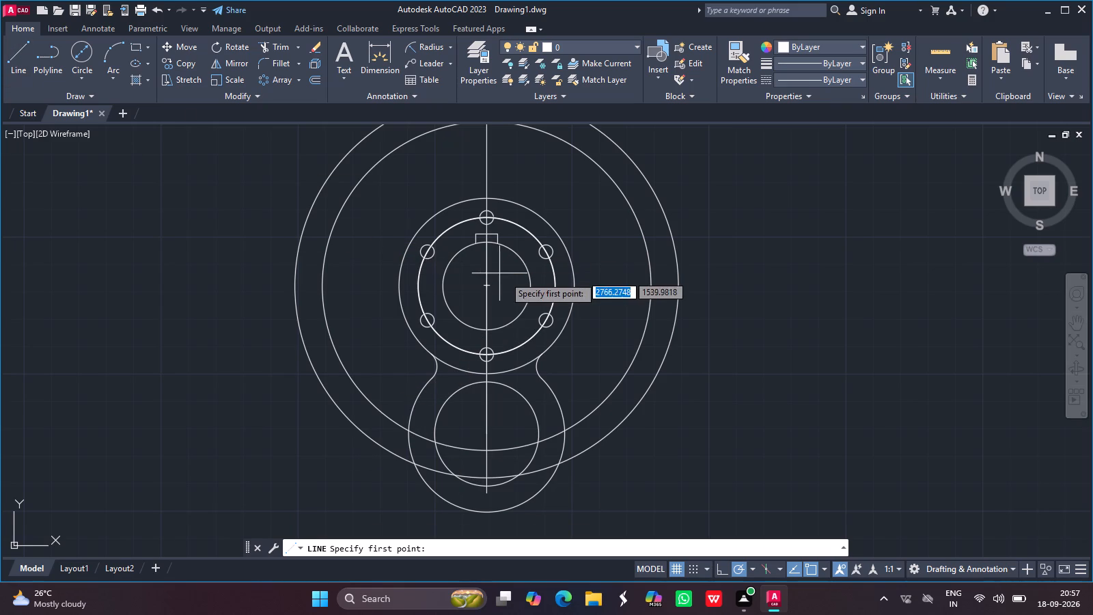
pyautogui.moveTo(489, 286); pyautogui.dragTo(253, 288)
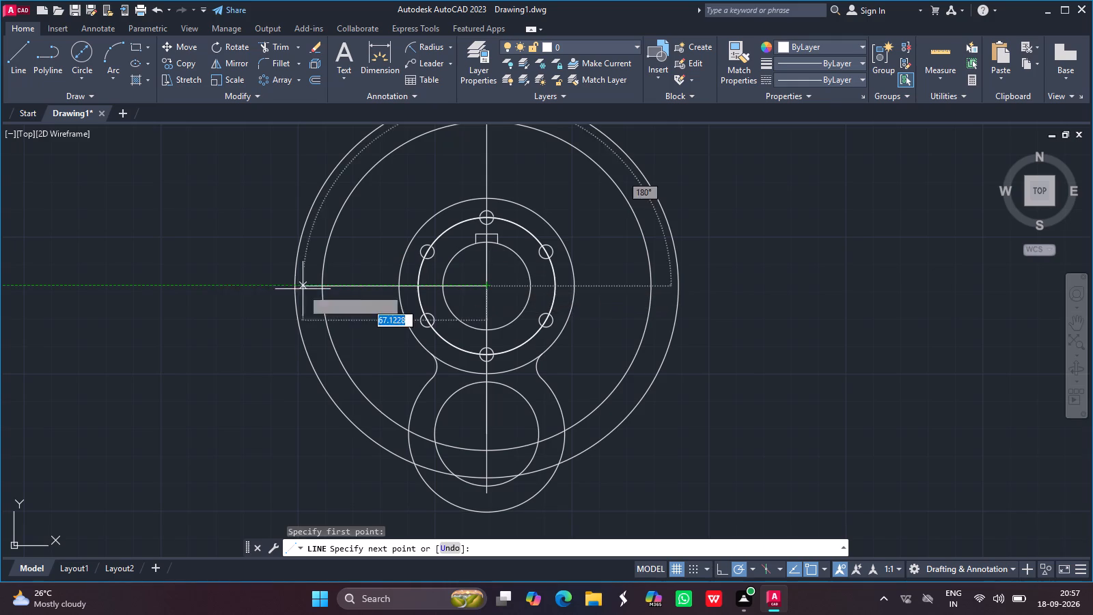
pyautogui.moveTo(253, 288); pyautogui.dragTo(186, 284)
pyautogui.click(203, 284)
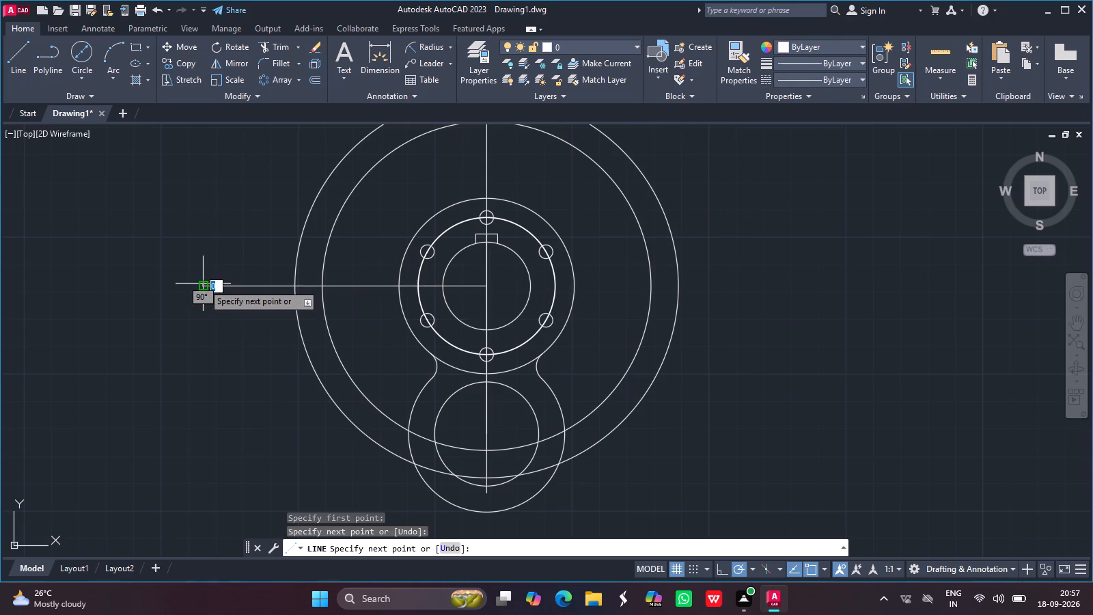
pyautogui.press('Return')
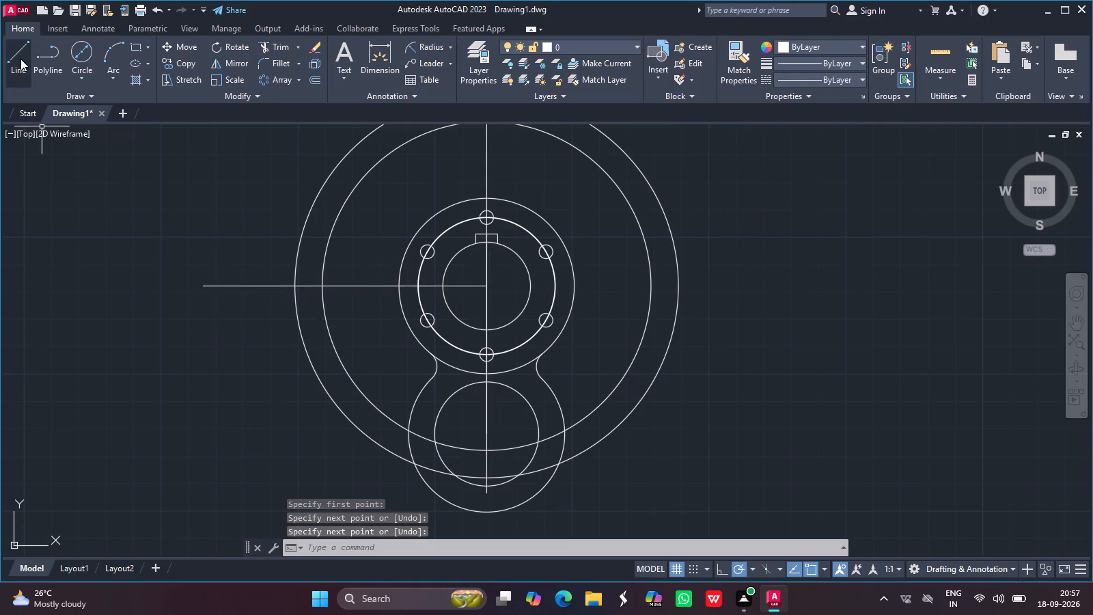
# Draw a horizontal line from the hub centre rightward, ending well outside the radius-70 circle.
pyautogui.click(20, 59)
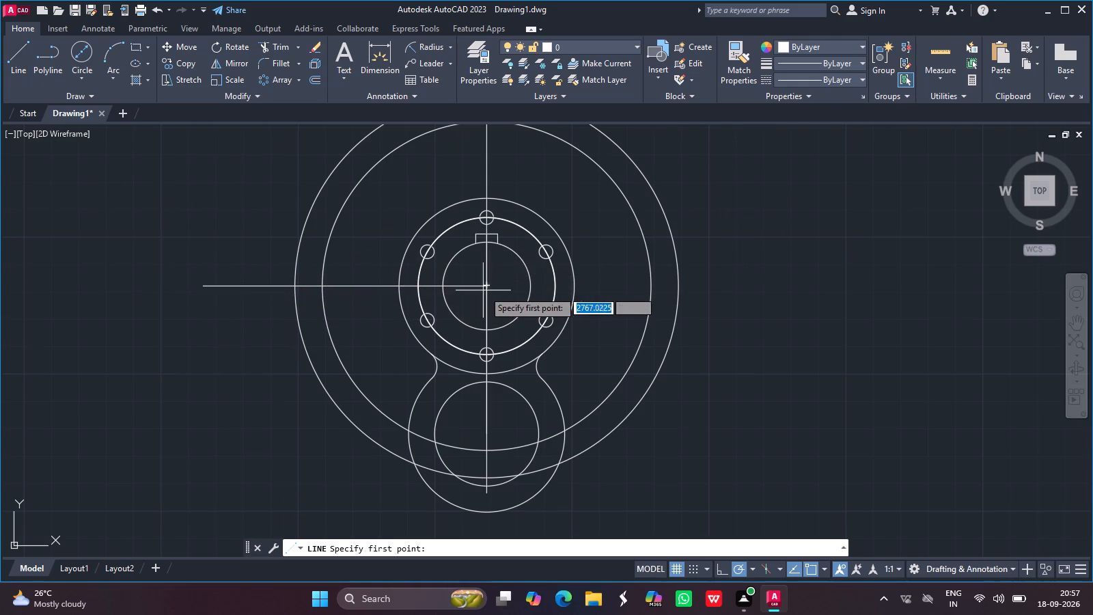
pyautogui.moveTo(487, 283); pyautogui.dragTo(816, 277)
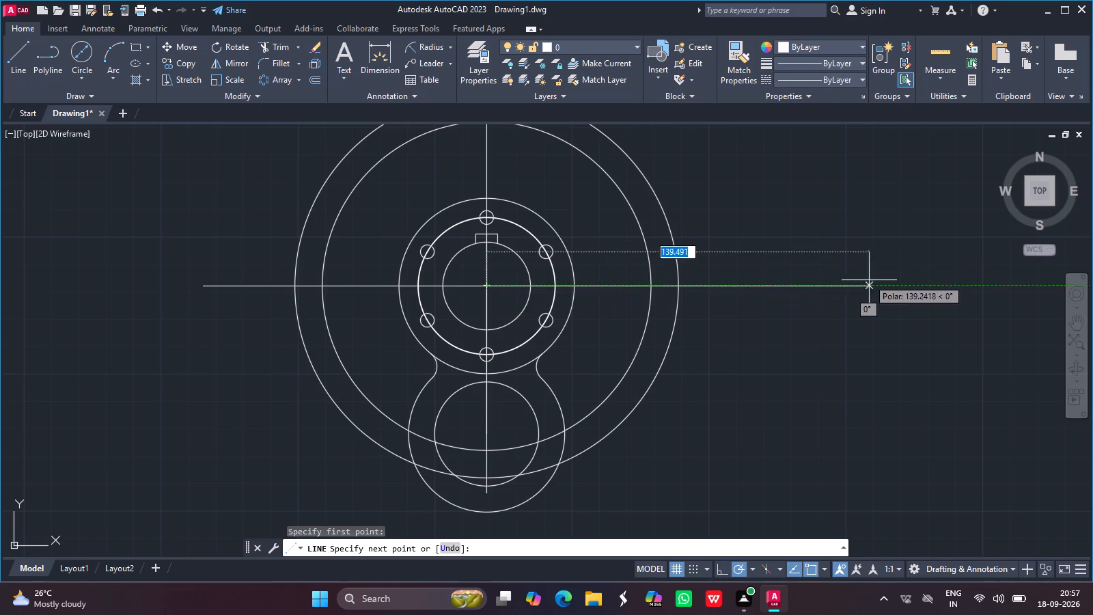
pyautogui.click(880, 287)
pyautogui.press('Return')
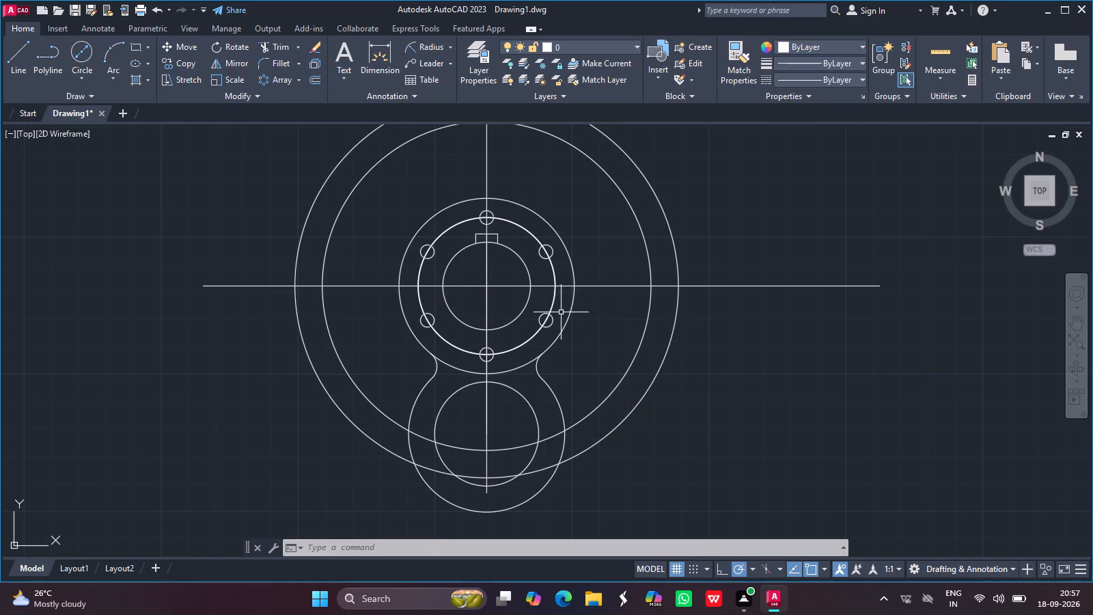
# Draw a line about 93 units long from the hub centre up to the right at 30°, crossing both outer circles.
pyautogui.click(20, 47)
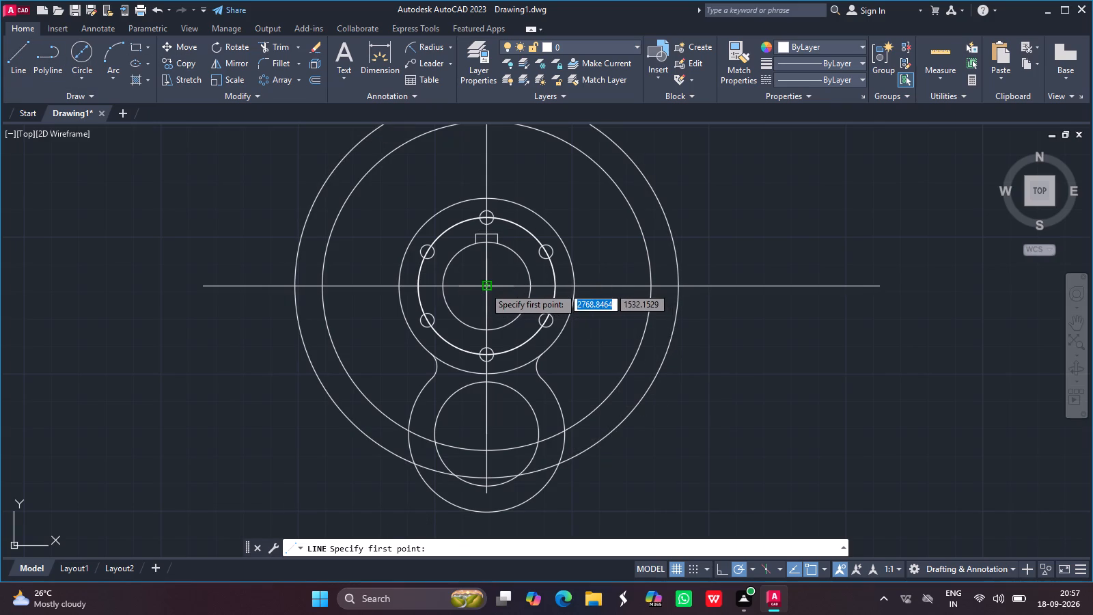
pyautogui.moveTo(484, 287); pyautogui.dragTo(664, 202)
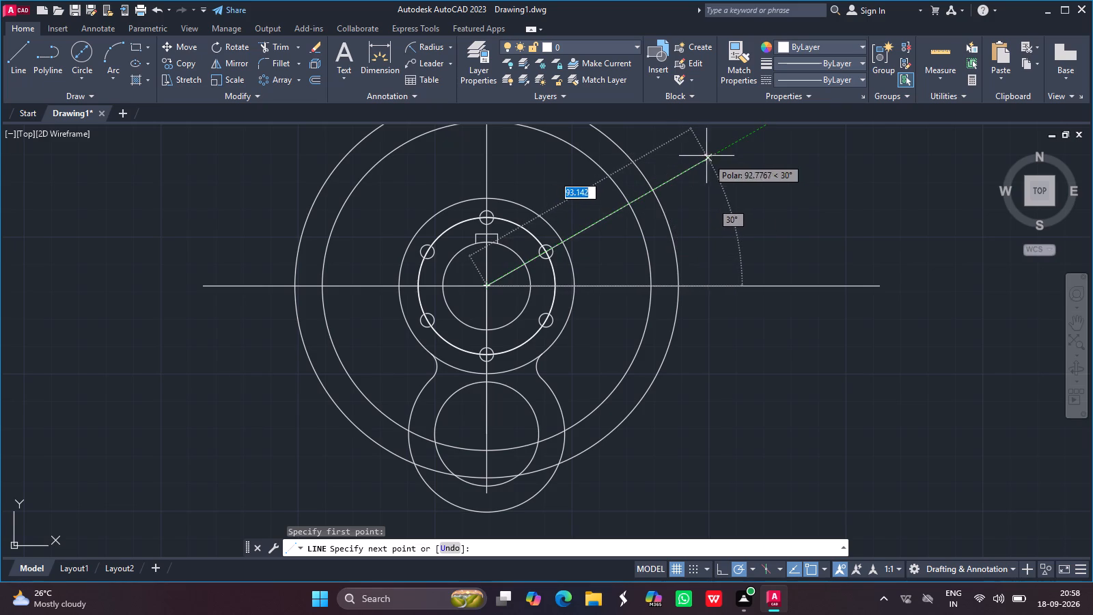
pyautogui.click(712, 162)
pyautogui.press('Return')
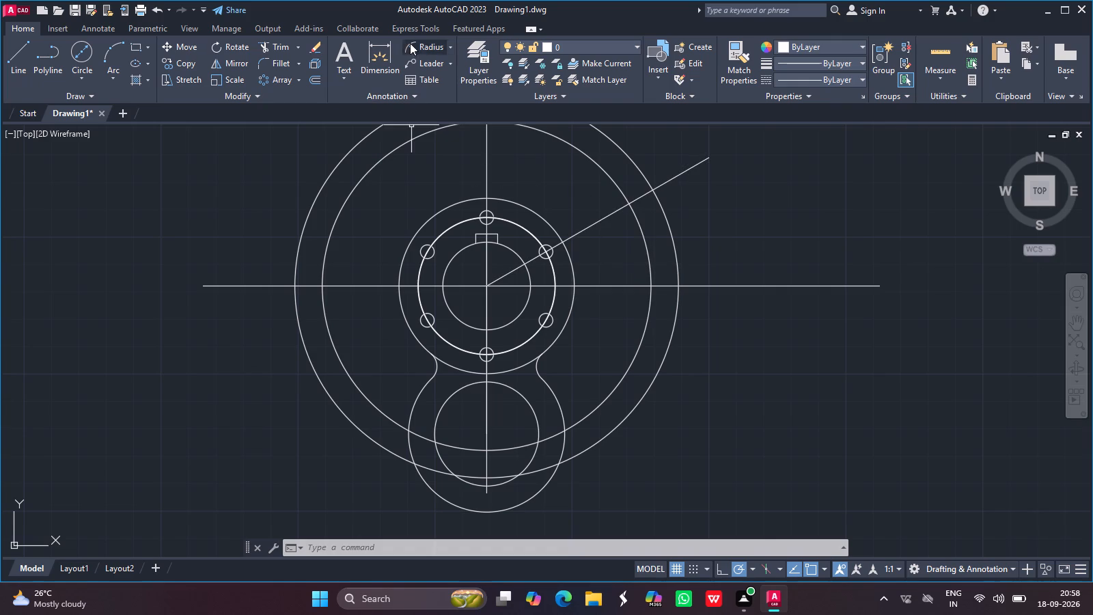
# Trim the radius-60 circle clockwise from the 30° line through the lobe to the left horizontal line, keeping only its upper arc.
pyautogui.click(275, 42)
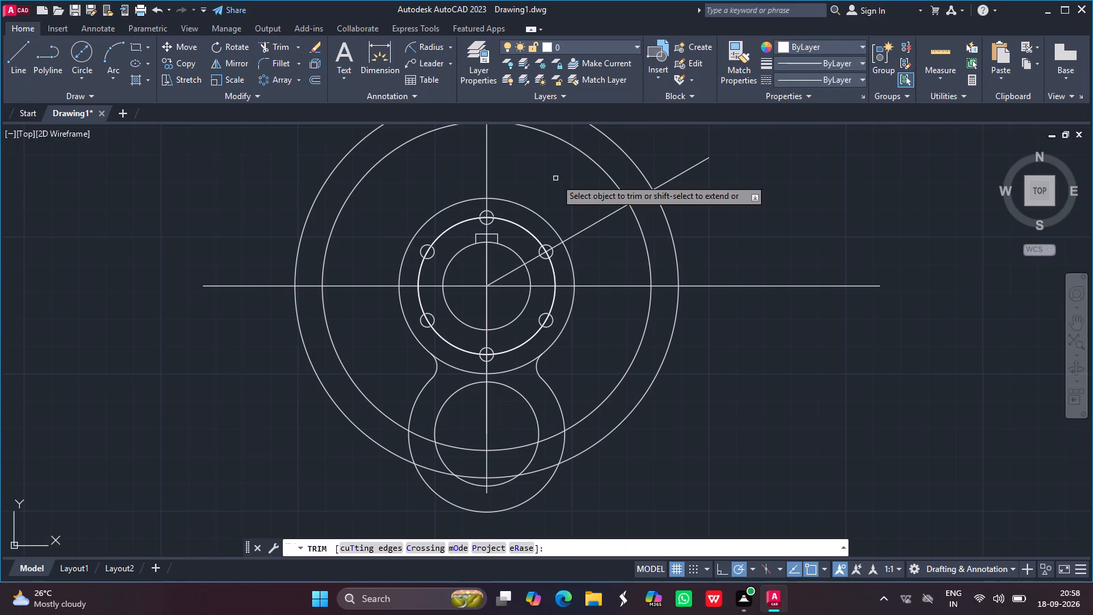
pyautogui.click(646, 244)
pyautogui.moveTo(651, 312); pyautogui.dragTo(566, 428)
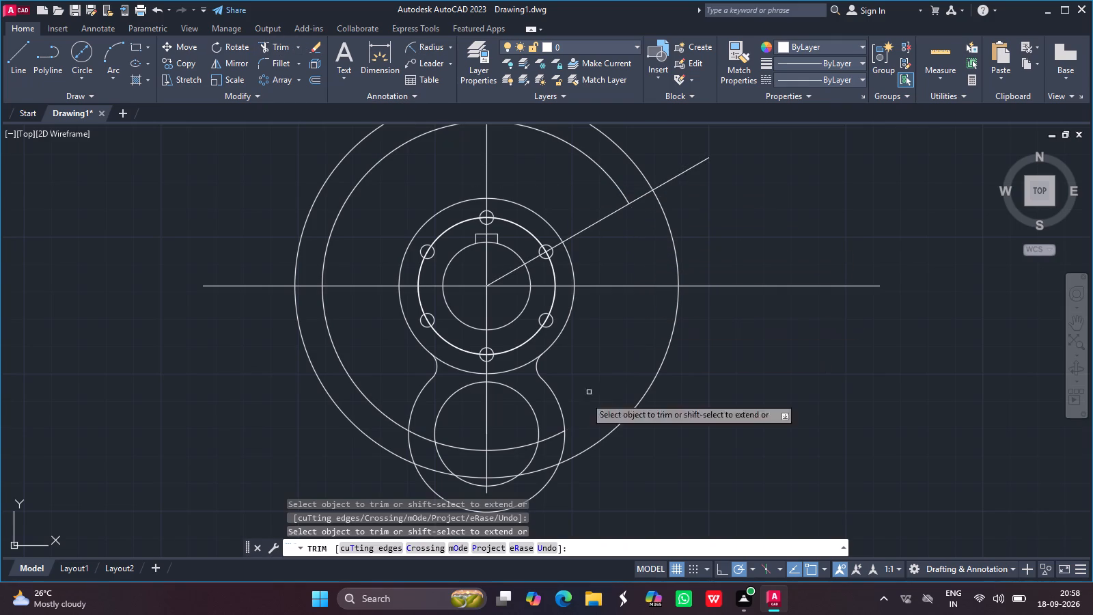
pyautogui.moveTo(566, 428); pyautogui.dragTo(553, 435)
pyautogui.moveTo(553, 435); pyautogui.dragTo(521, 445)
pyautogui.moveTo(521, 445); pyautogui.dragTo(454, 448)
pyautogui.moveTo(454, 448); pyautogui.dragTo(424, 434)
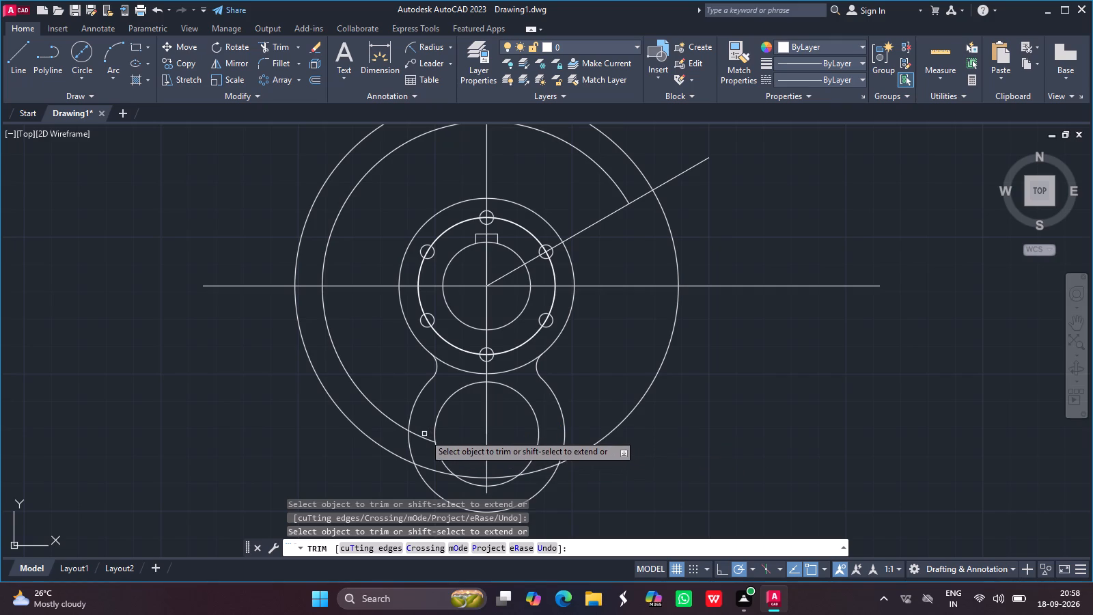
pyautogui.moveTo(424, 434); pyautogui.dragTo(419, 437)
pyautogui.click(419, 437)
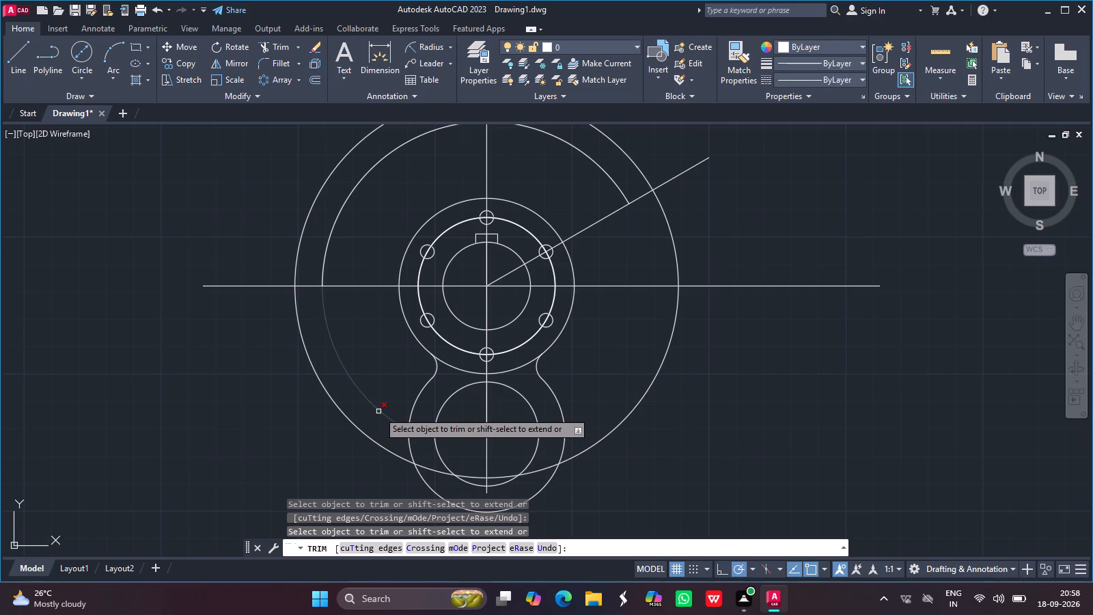
pyautogui.click(378, 411)
pyautogui.press('Return')
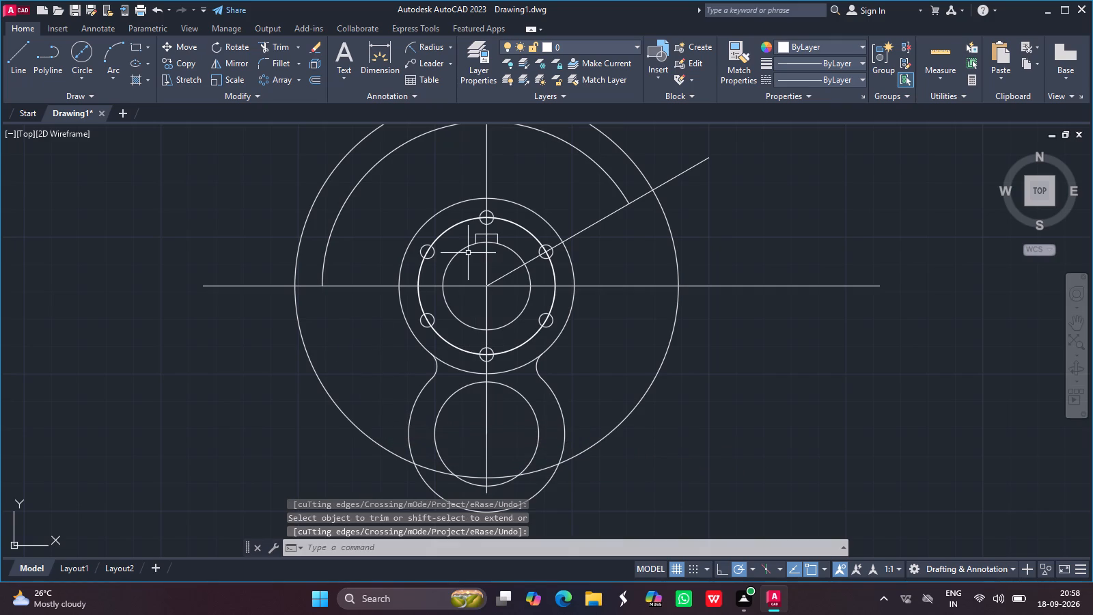
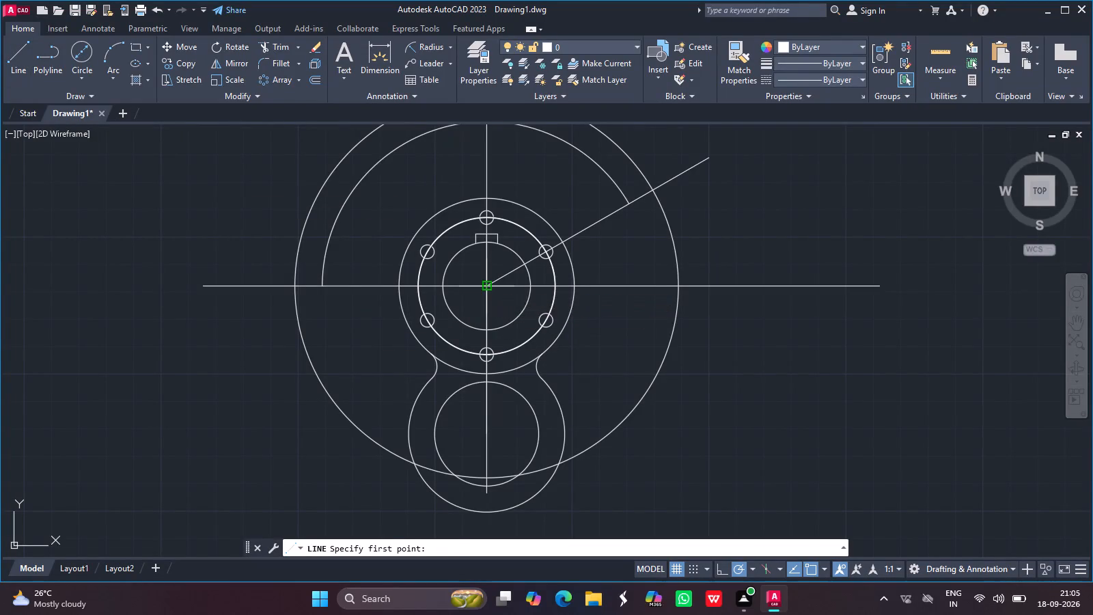
# Draw a line from the hub centre up to the left through the upper-left bolt hole, ending just outside the radius-70 circle.
pyautogui.moveTo(488, 287); pyautogui.dragTo(383, 204)
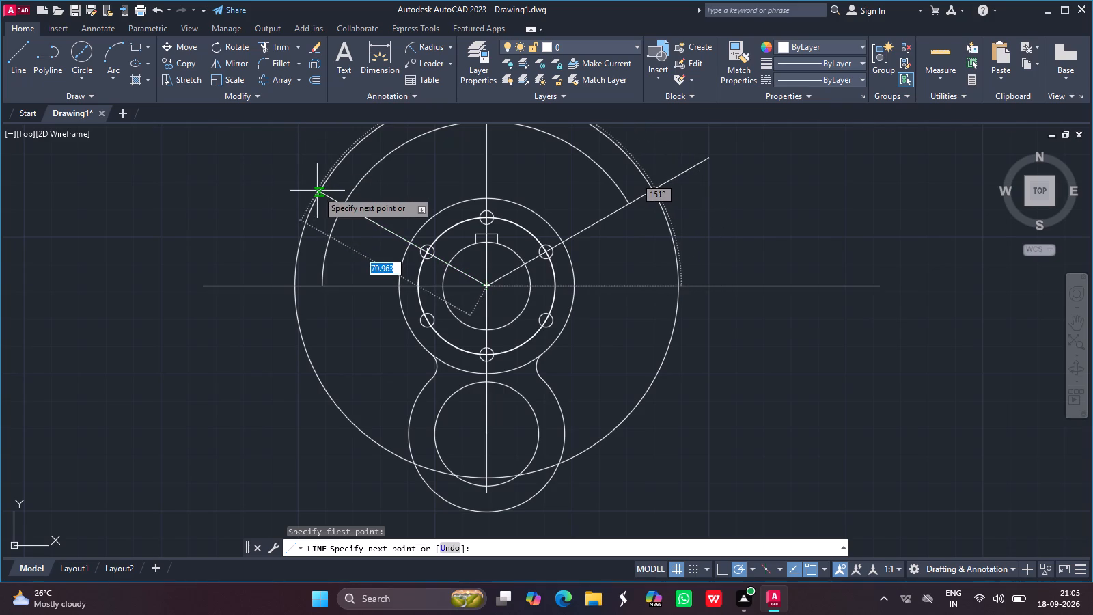
pyautogui.click(307, 180)
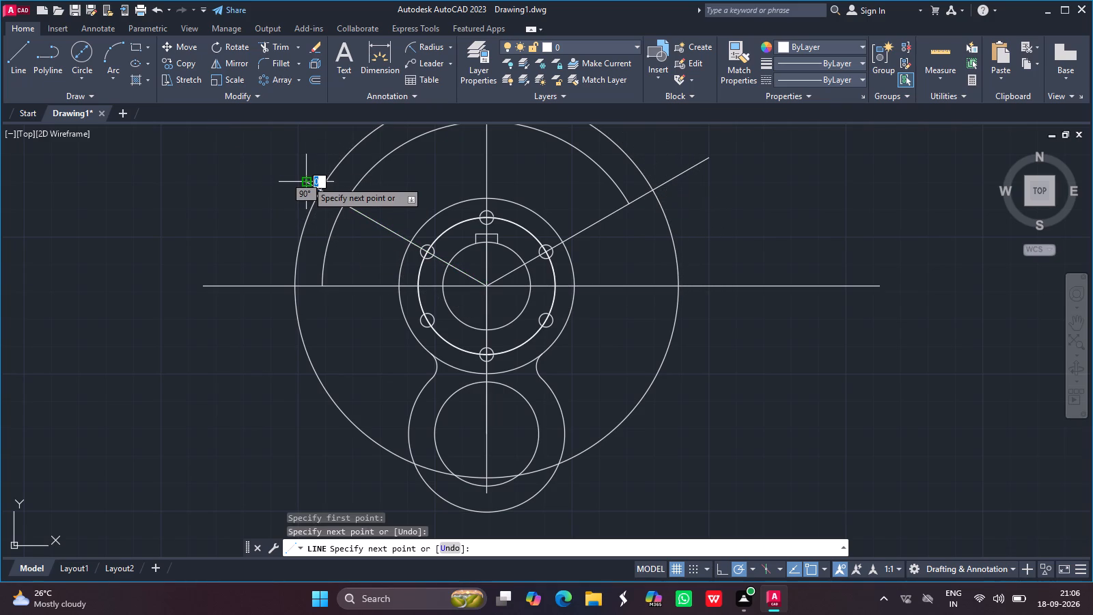
pyautogui.press('Return')
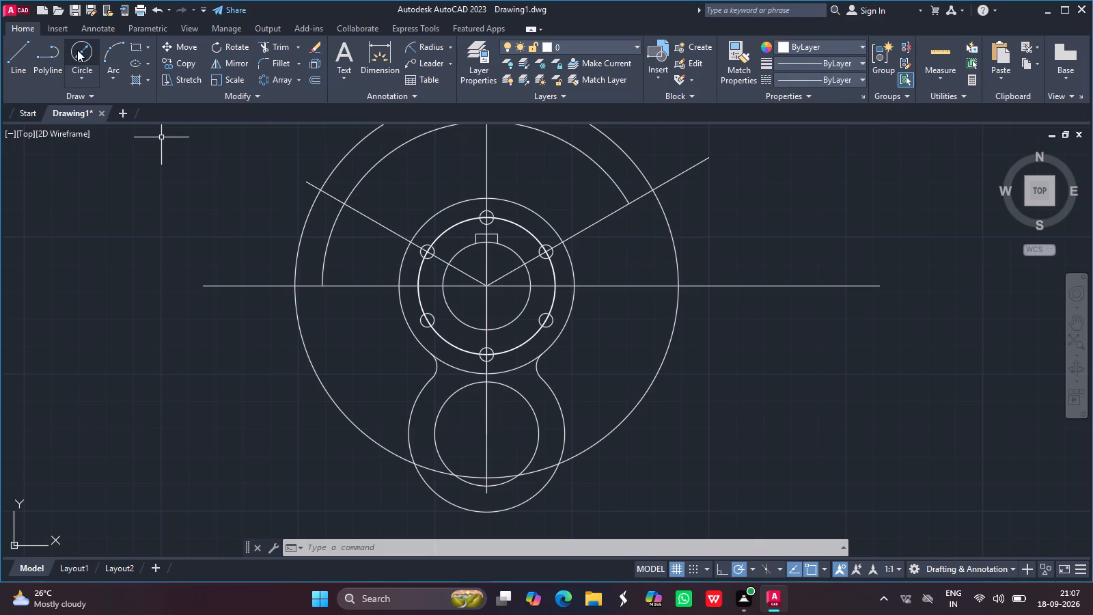
# Draw a radius-60 construction circle centred on the hub.
pyautogui.click(79, 73)
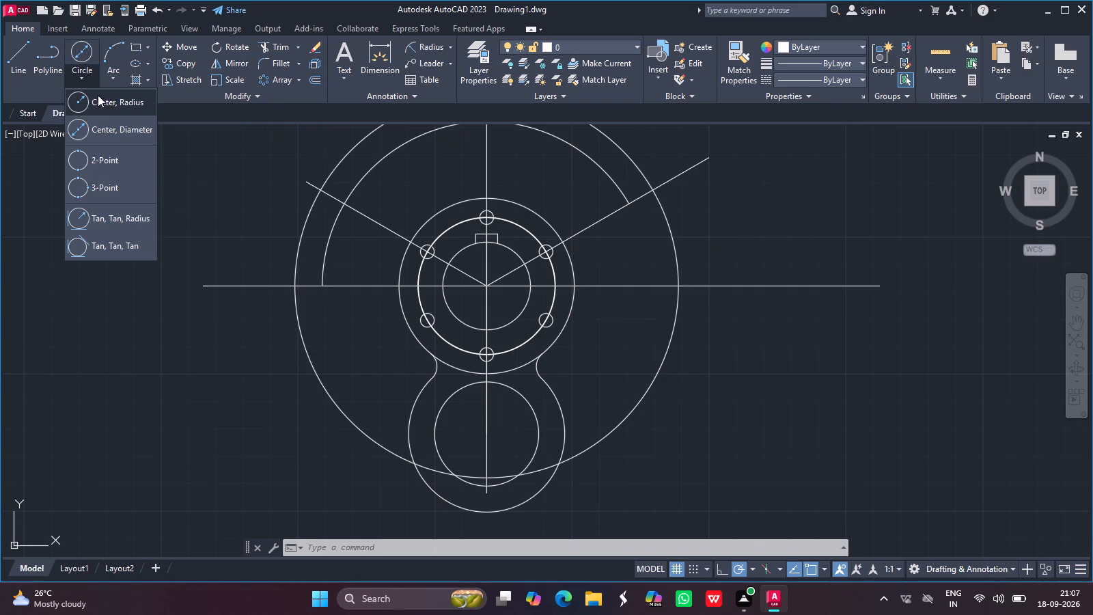
pyautogui.click(101, 98)
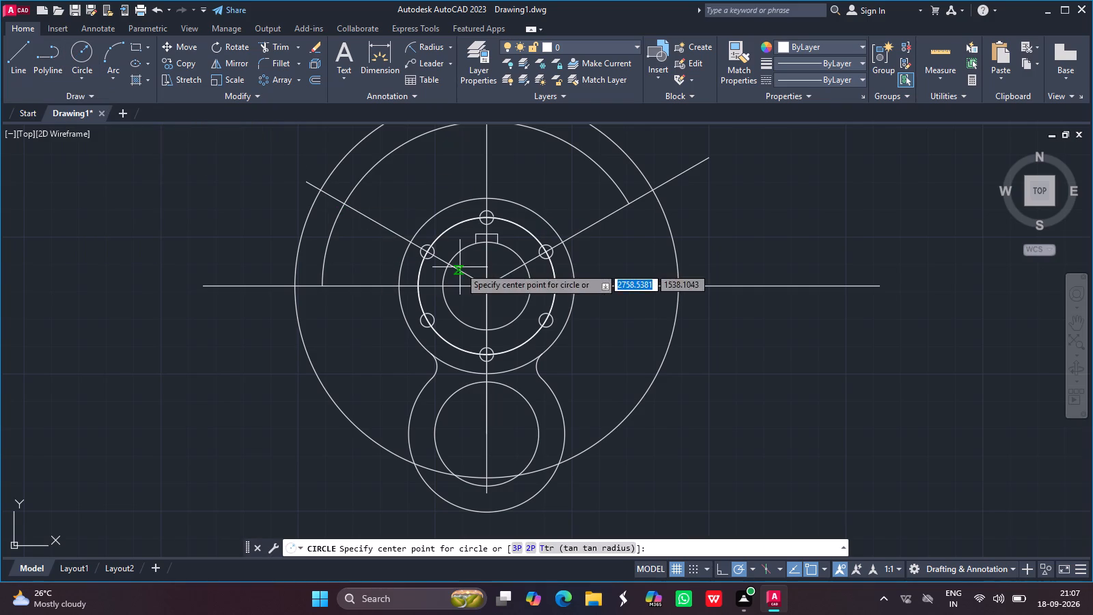
pyautogui.moveTo(488, 285); pyautogui.dragTo(480, 197)
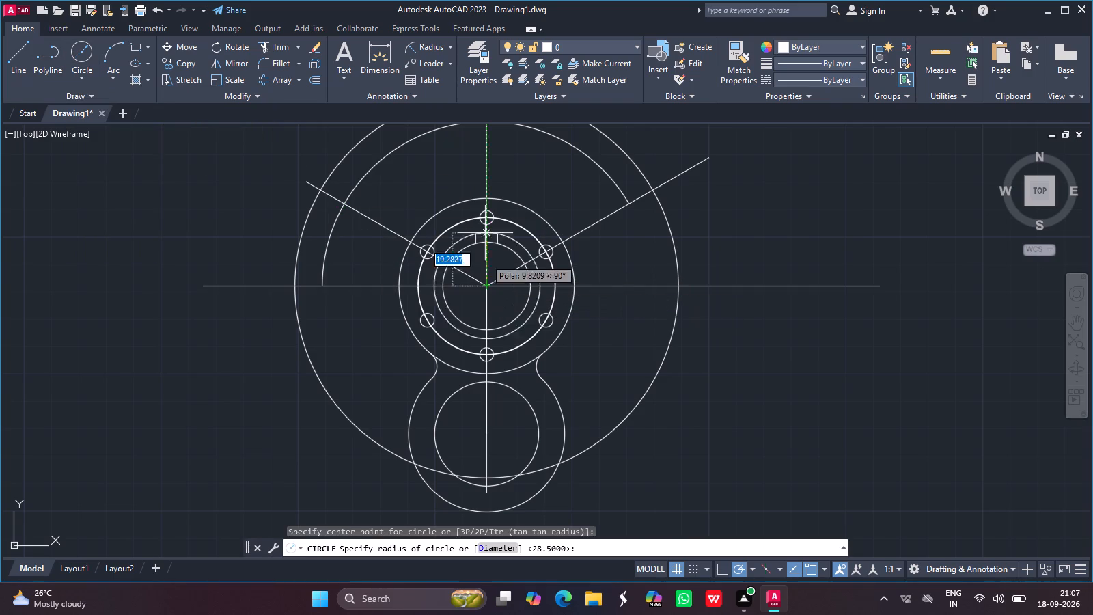
pyautogui.moveTo(480, 197); pyautogui.dragTo(471, 167)
pyautogui.write('60')
pyautogui.press('Return')
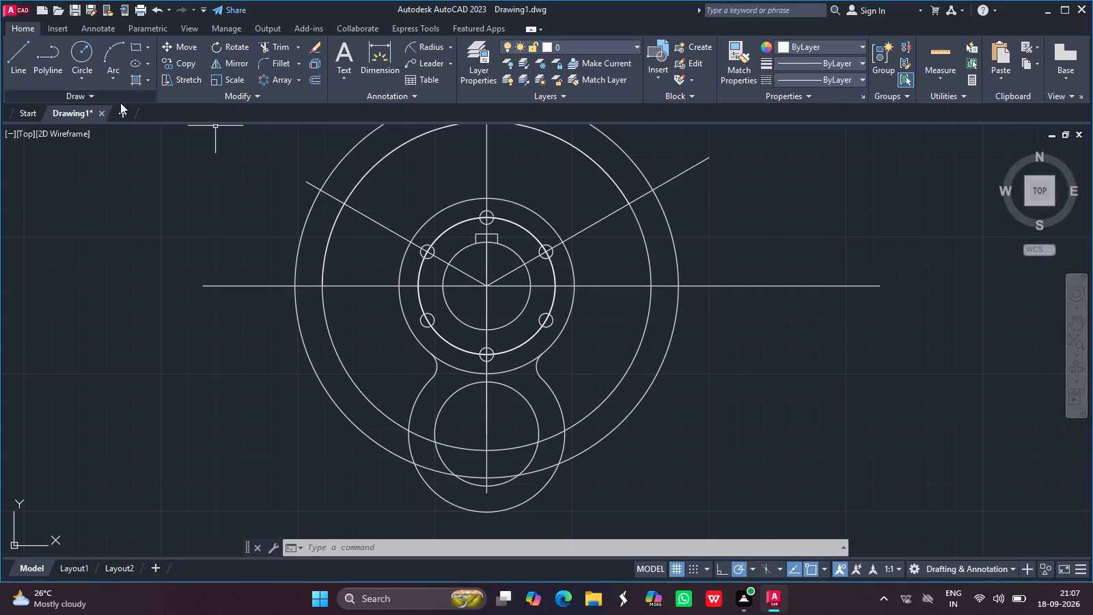
# Draw a 6-unit line from the 30° line's intersection with the radius-60 circle, heading down to the right along that circle.
pyautogui.click(21, 52)
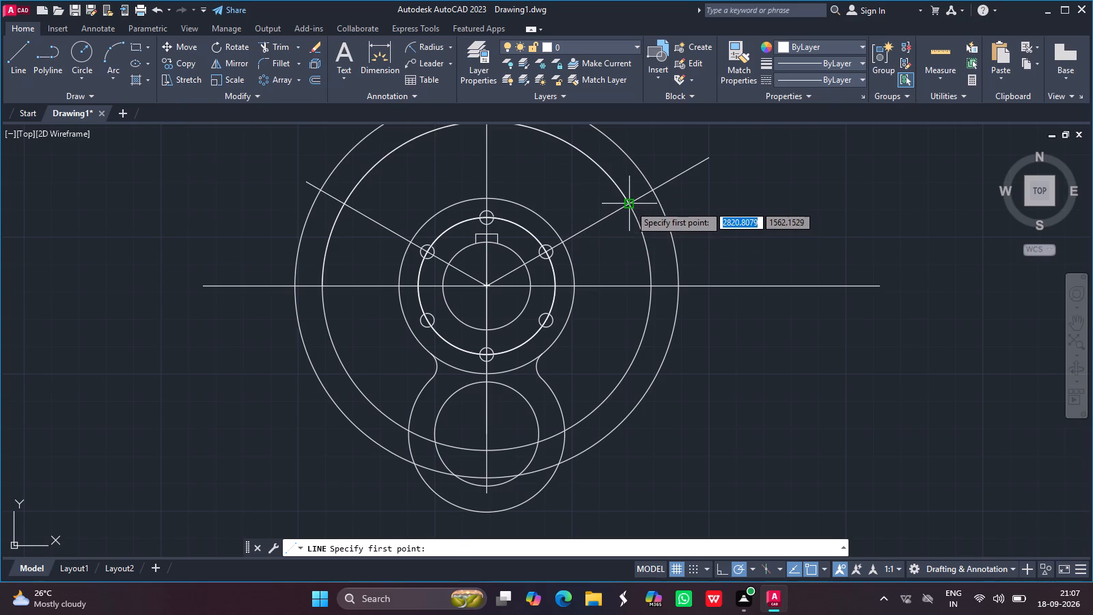
pyautogui.moveTo(630, 205); pyautogui.dragTo(636, 217)
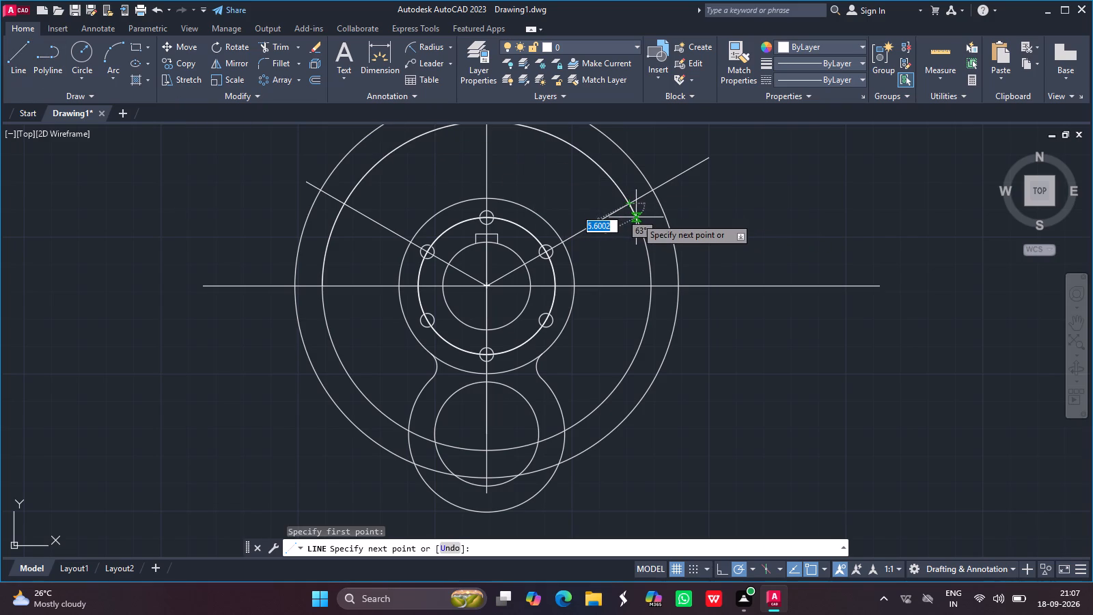
pyautogui.press('6')
pyautogui.press('Return')
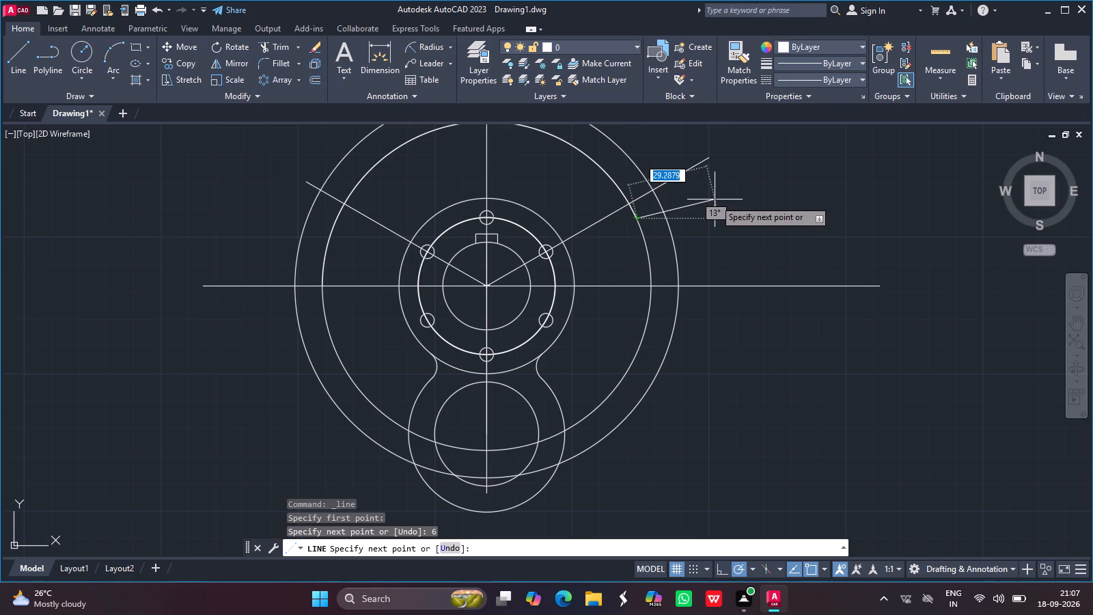
pyautogui.press('Return')
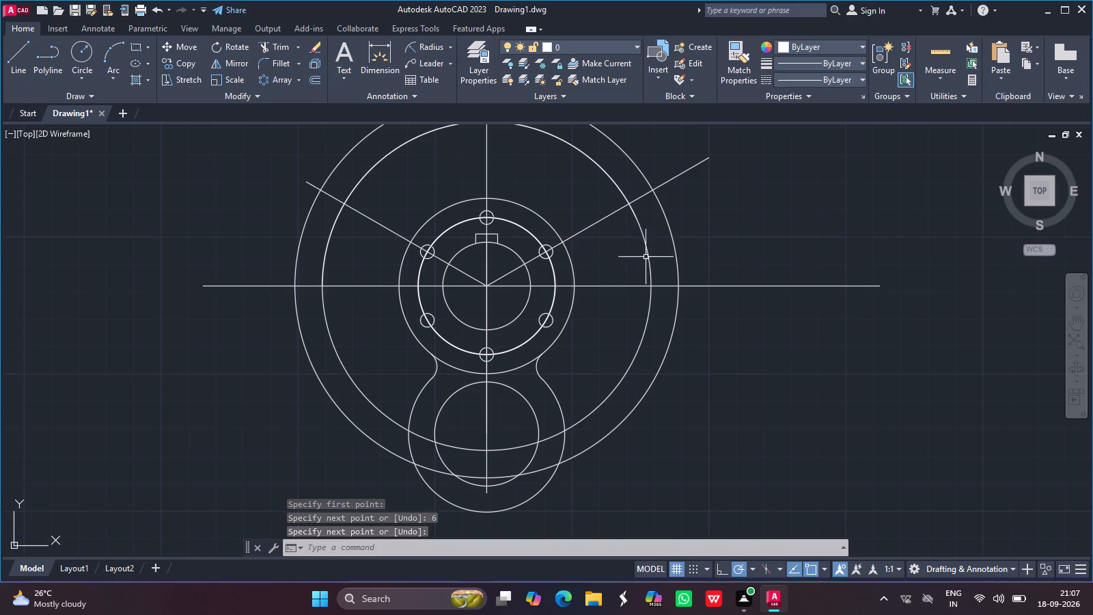
# Delete the full radius-60 circle, keeping the trimmed upper arc and the 6-unit line.
pyautogui.click(264, 46)
pyautogui.press('Escape')
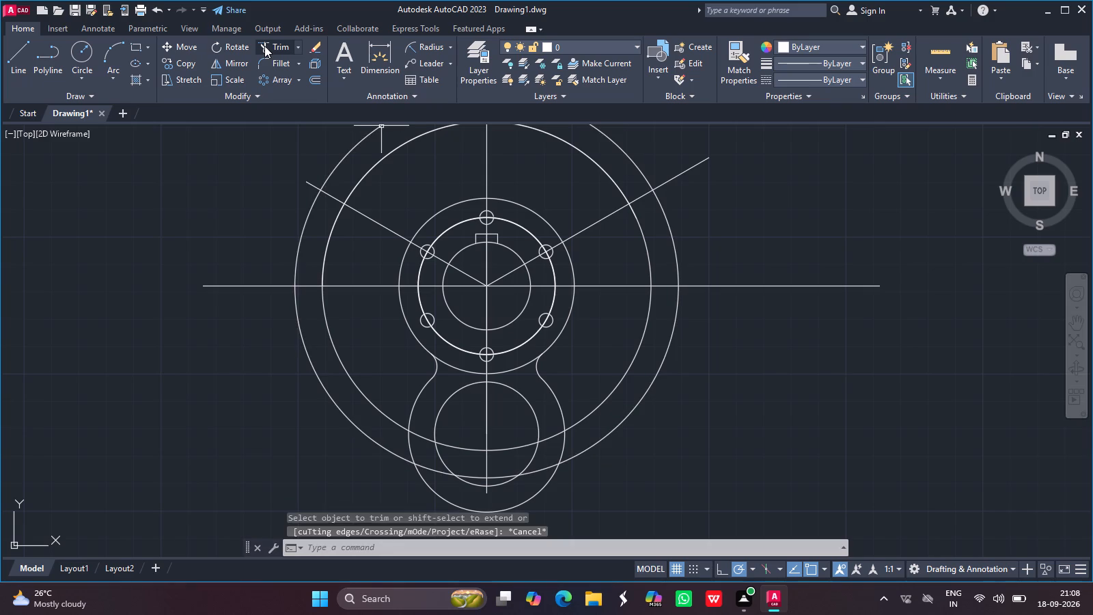
pyautogui.click(647, 249)
pyautogui.press('Delete')
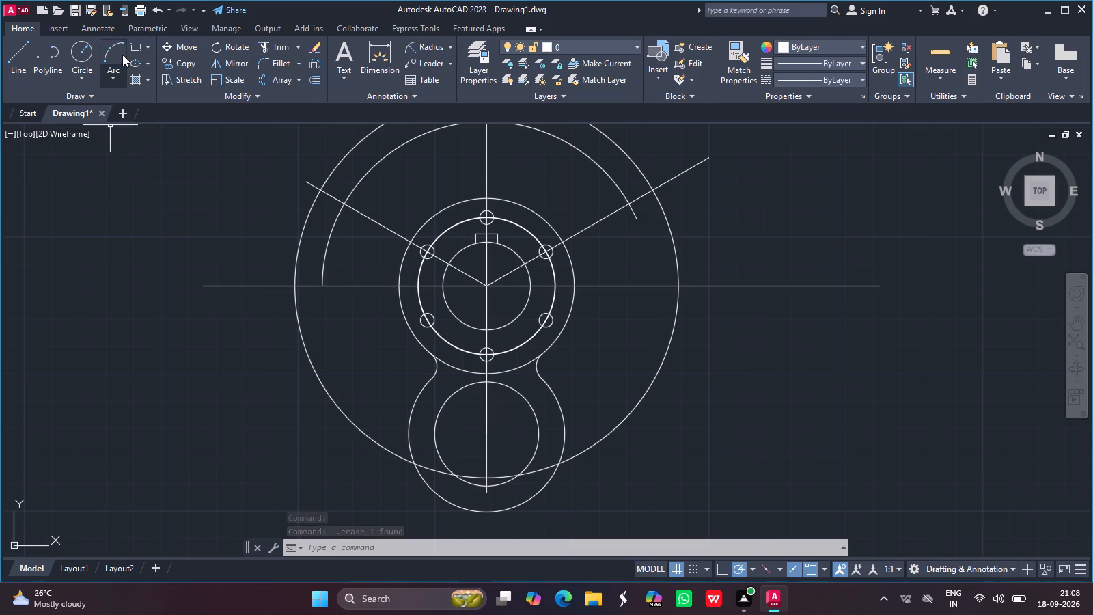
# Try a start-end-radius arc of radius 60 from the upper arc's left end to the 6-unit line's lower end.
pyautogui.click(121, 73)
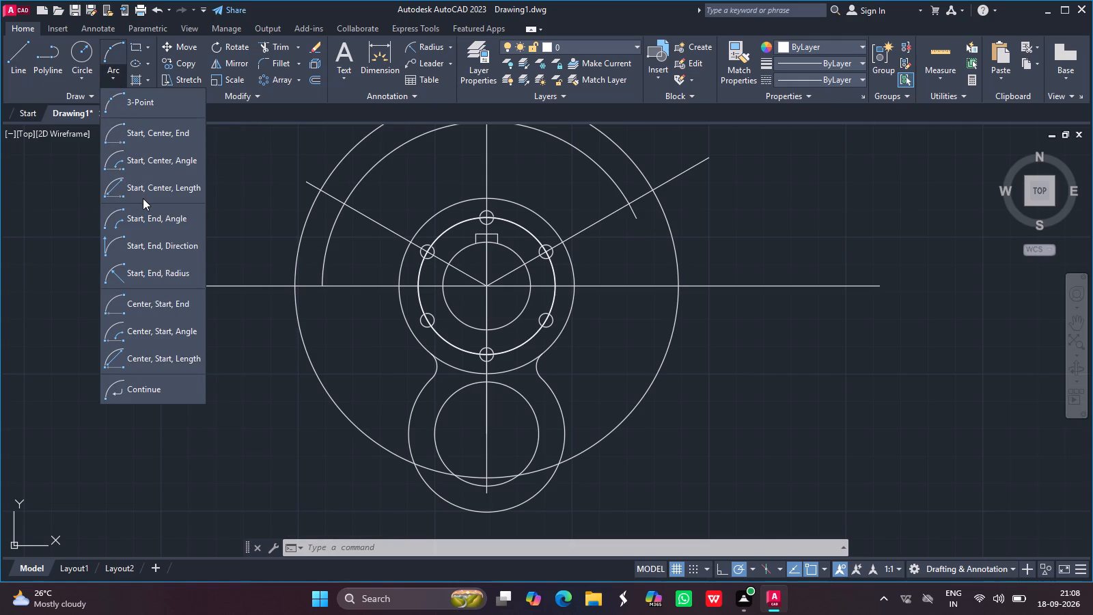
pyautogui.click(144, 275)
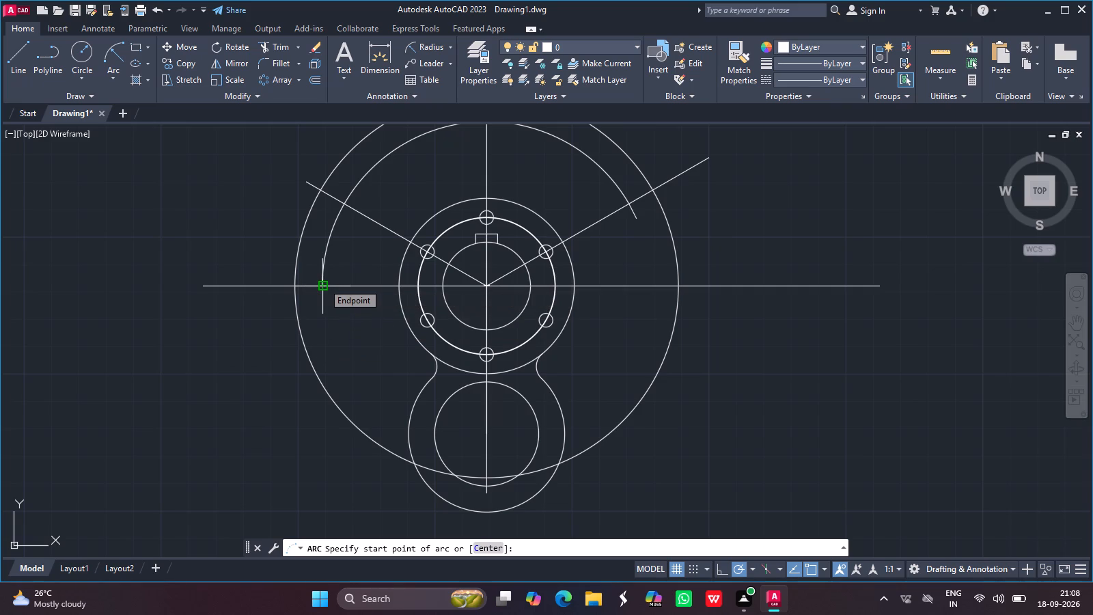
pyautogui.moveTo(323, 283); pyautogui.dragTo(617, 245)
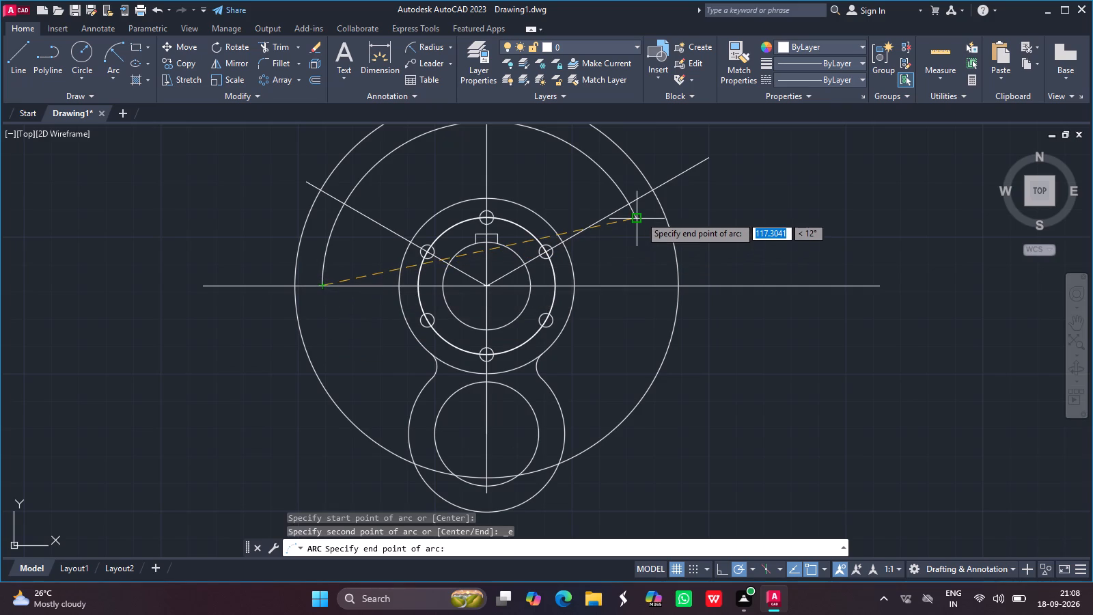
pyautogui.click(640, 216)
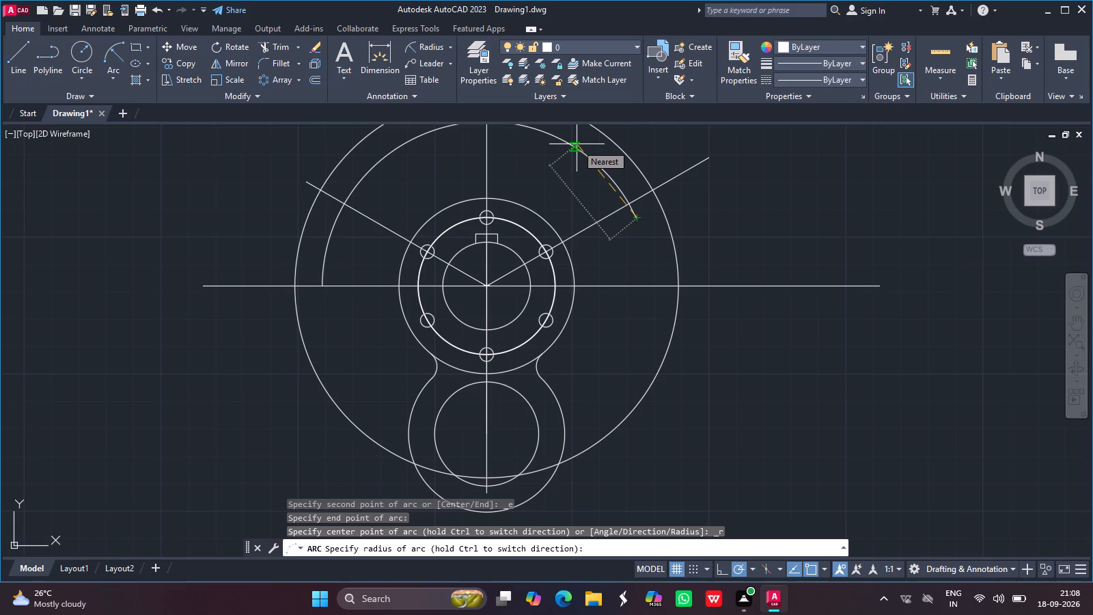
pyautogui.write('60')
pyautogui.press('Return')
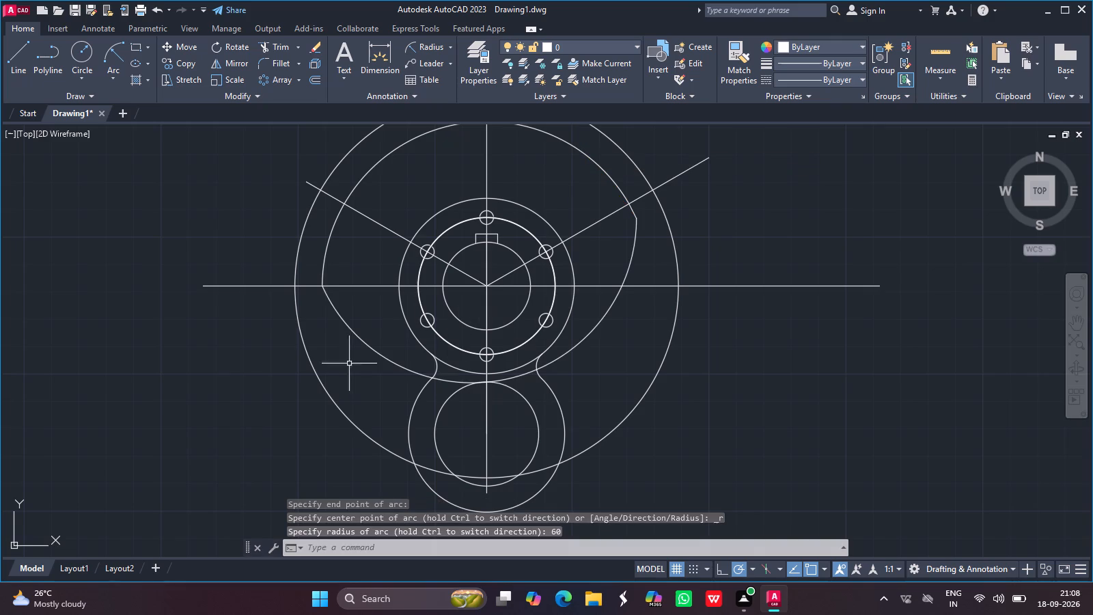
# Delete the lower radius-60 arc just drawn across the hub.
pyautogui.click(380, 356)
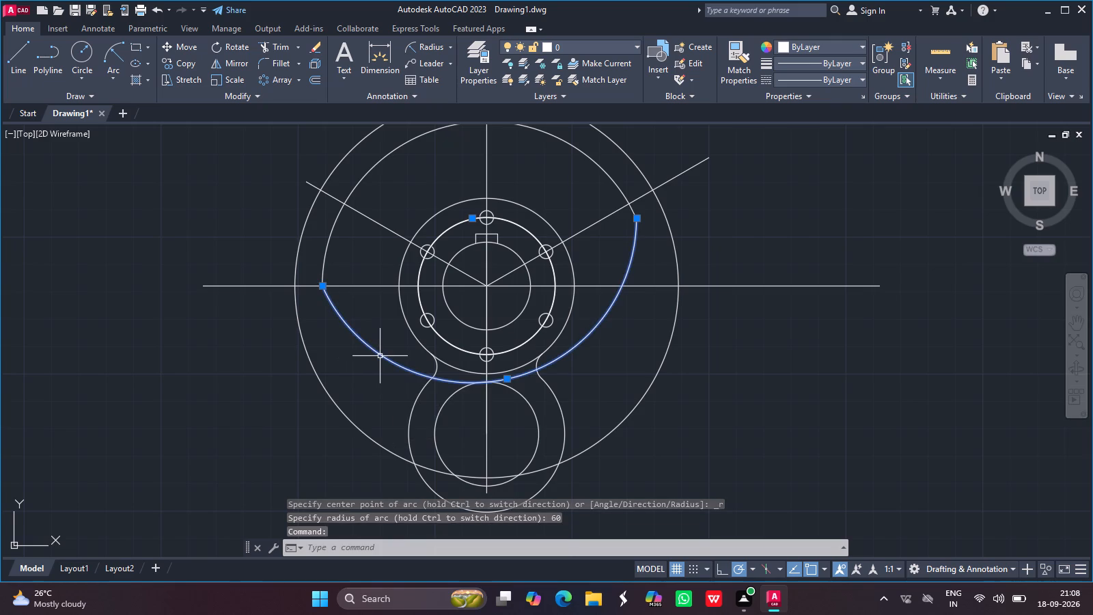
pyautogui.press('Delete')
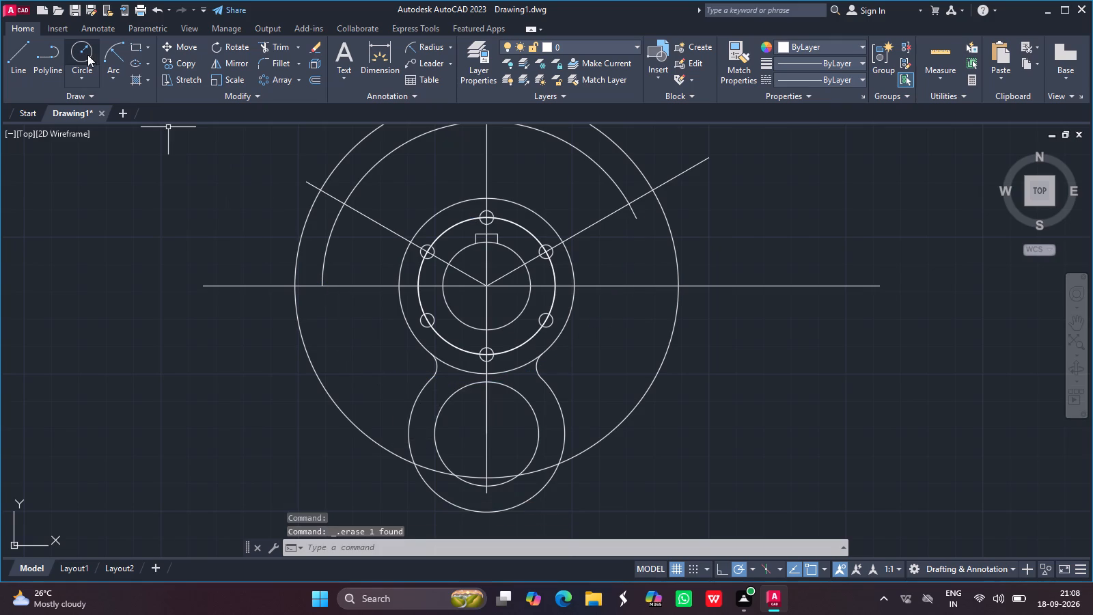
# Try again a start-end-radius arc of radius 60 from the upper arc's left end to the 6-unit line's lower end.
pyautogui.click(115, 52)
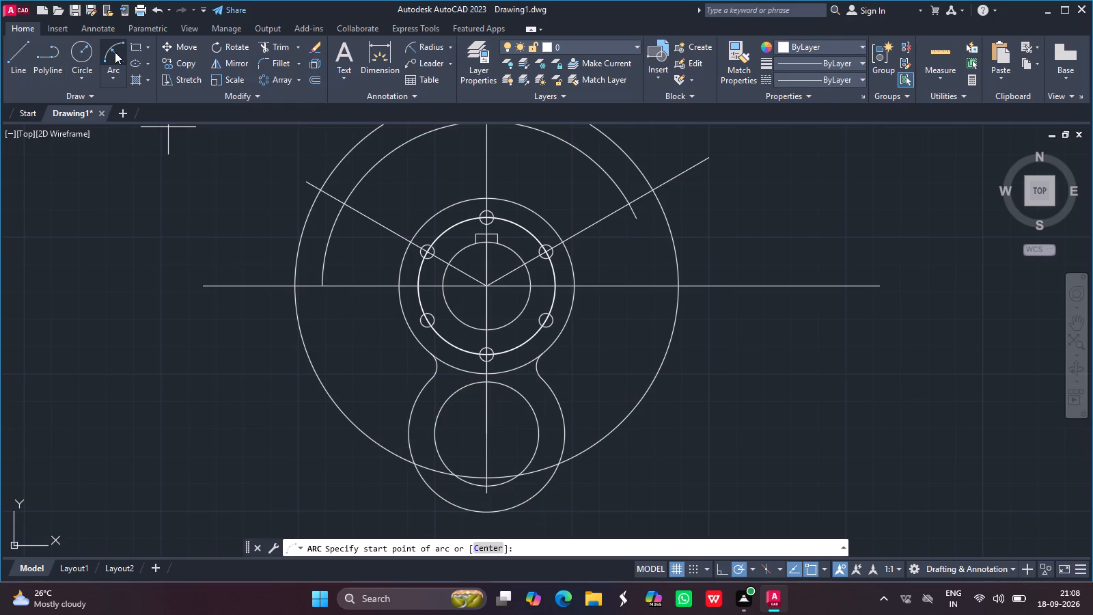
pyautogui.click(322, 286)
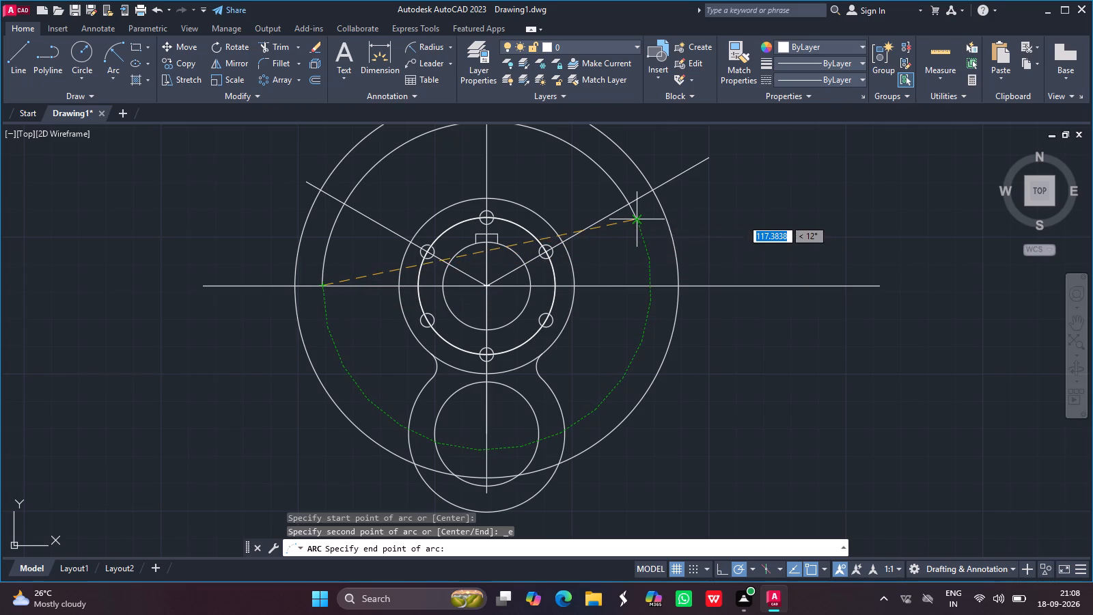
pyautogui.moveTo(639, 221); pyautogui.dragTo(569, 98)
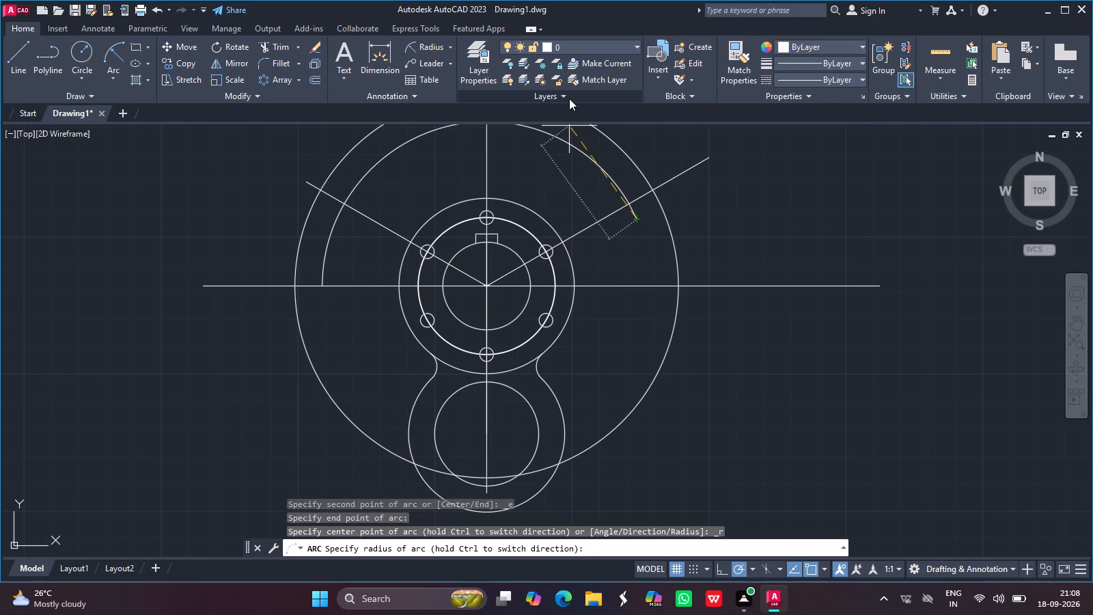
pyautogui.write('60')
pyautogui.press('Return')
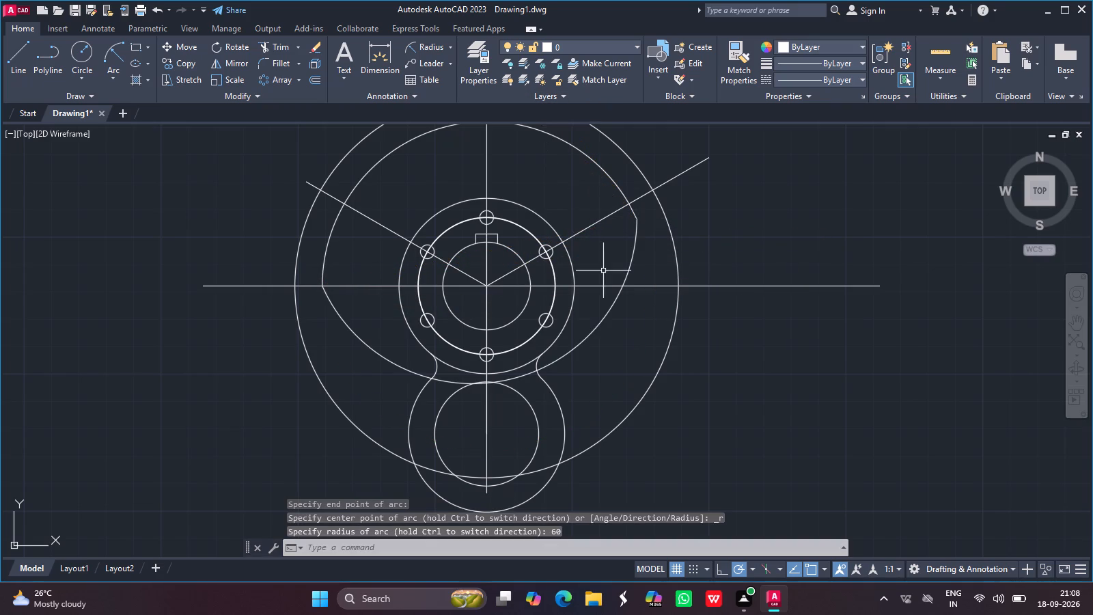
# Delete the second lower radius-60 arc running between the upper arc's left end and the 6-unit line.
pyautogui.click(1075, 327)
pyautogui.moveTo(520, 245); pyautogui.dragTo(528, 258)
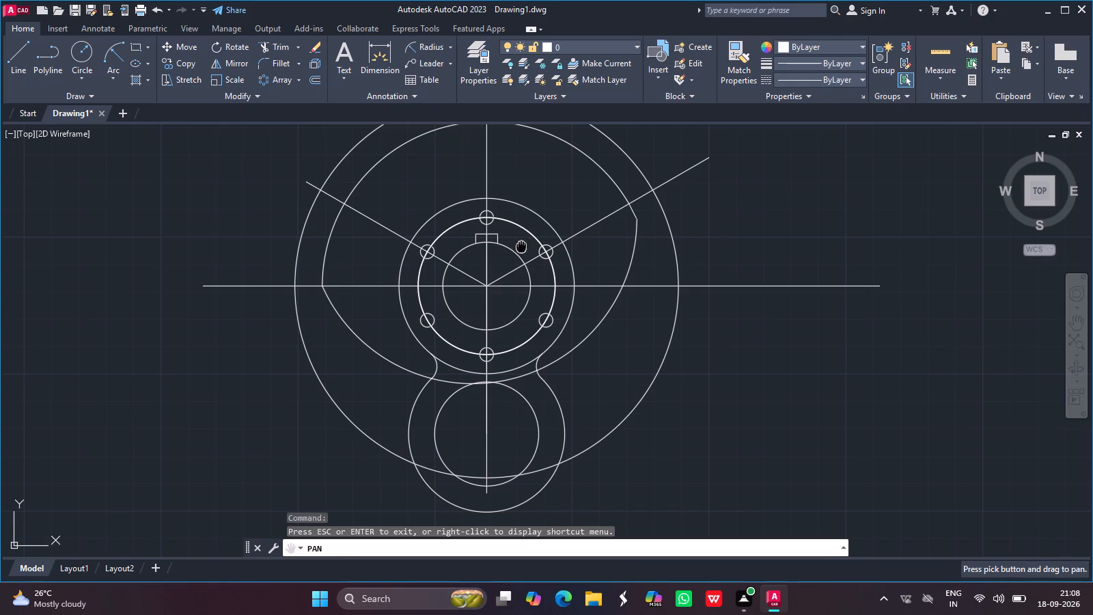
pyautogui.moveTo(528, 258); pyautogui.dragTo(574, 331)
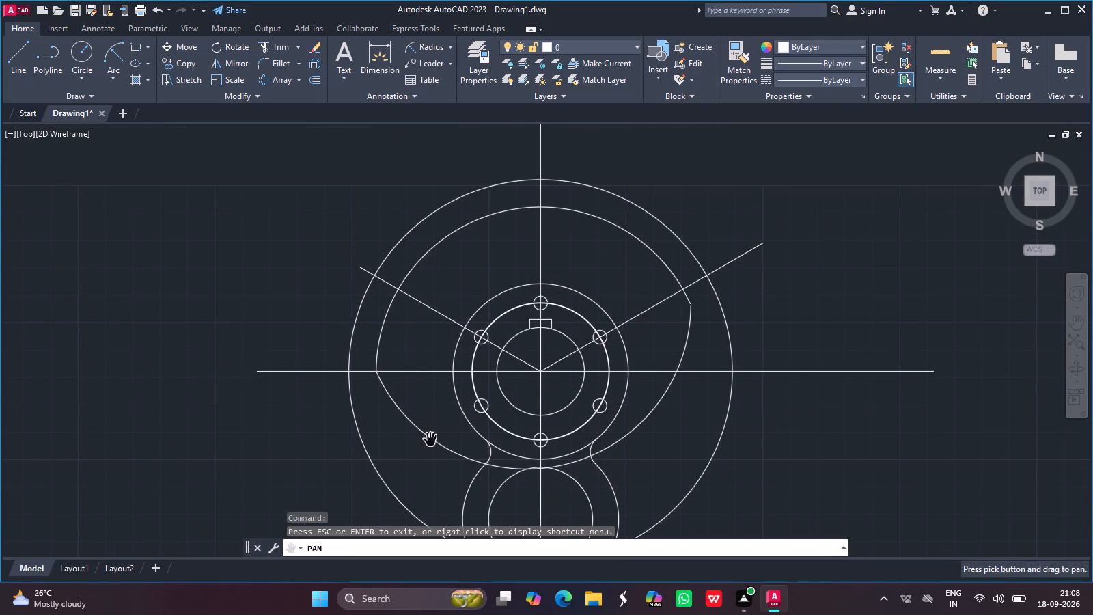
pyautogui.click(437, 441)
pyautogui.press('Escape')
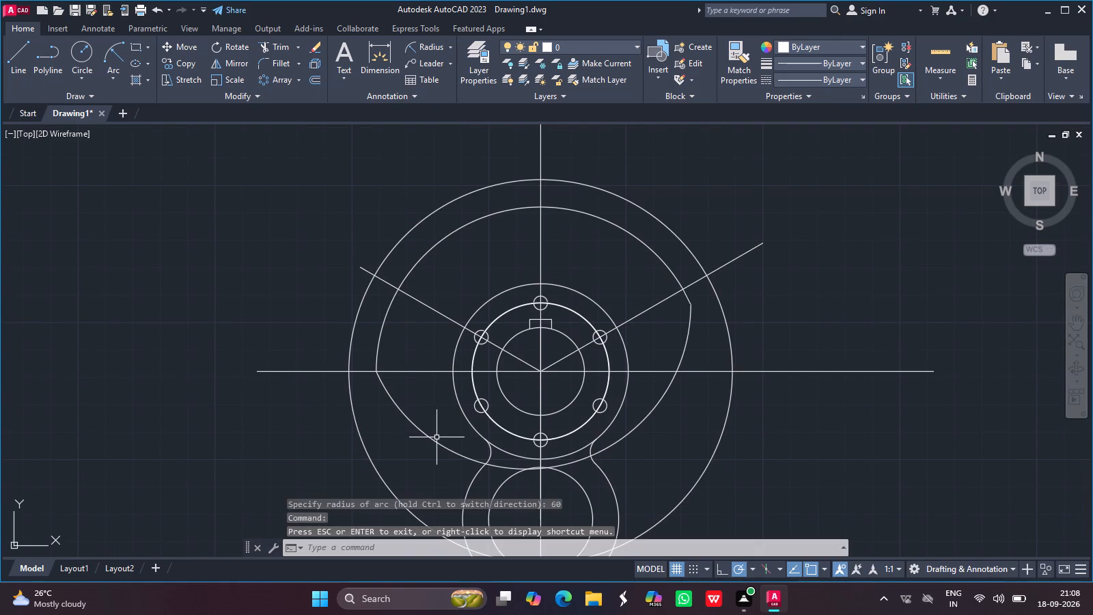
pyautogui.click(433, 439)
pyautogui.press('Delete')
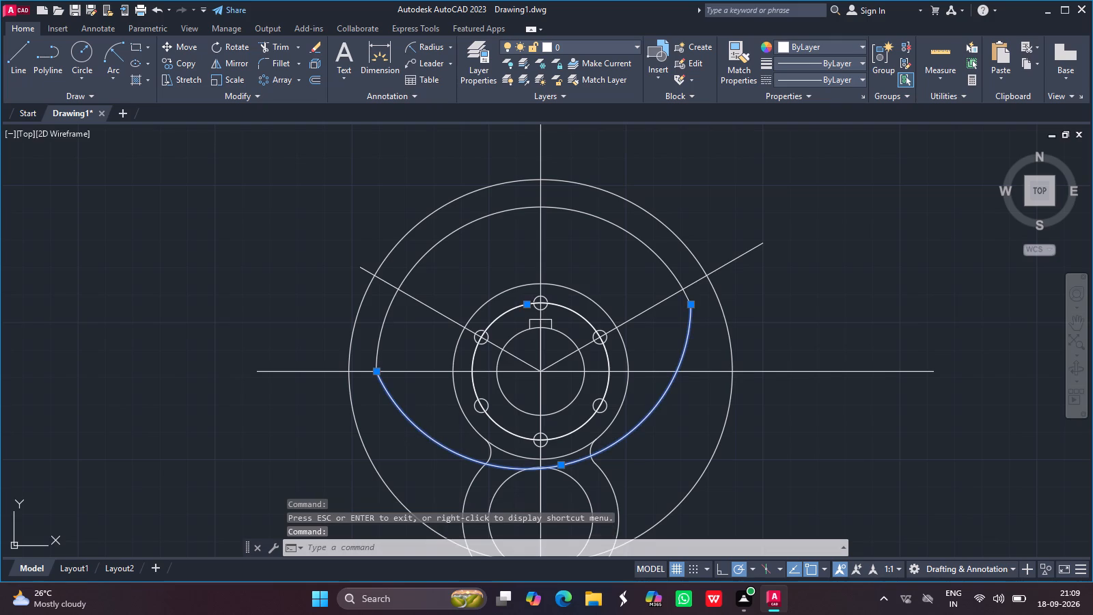
# Draw a three-point arc from the upper arc's left end through the 6-unit line's lower end to the upper arc's top on the vertical line.
pyautogui.click(111, 77)
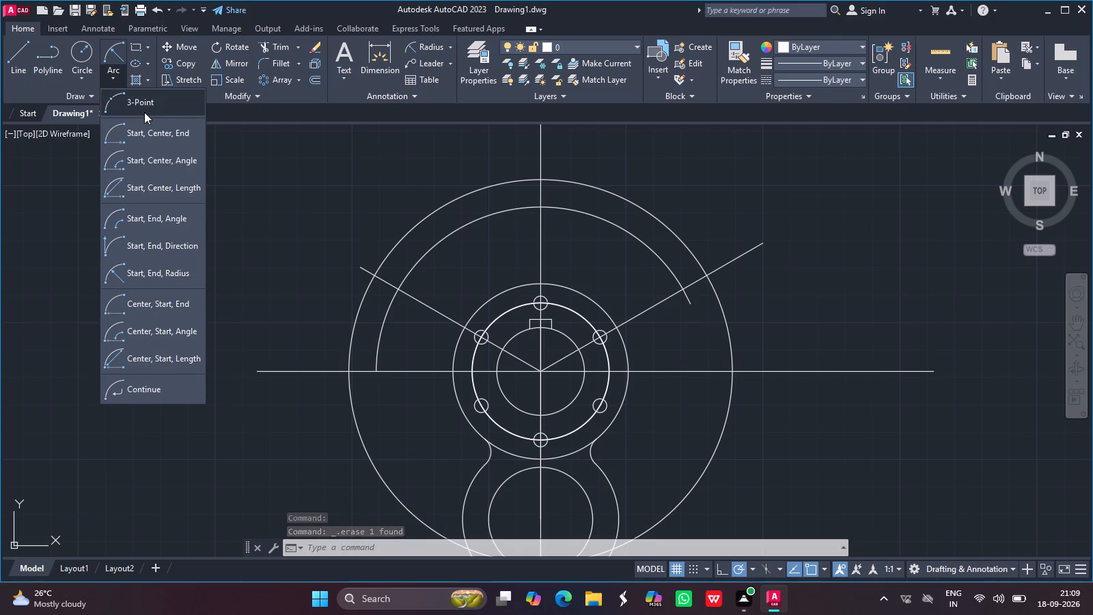
pyautogui.click(144, 112)
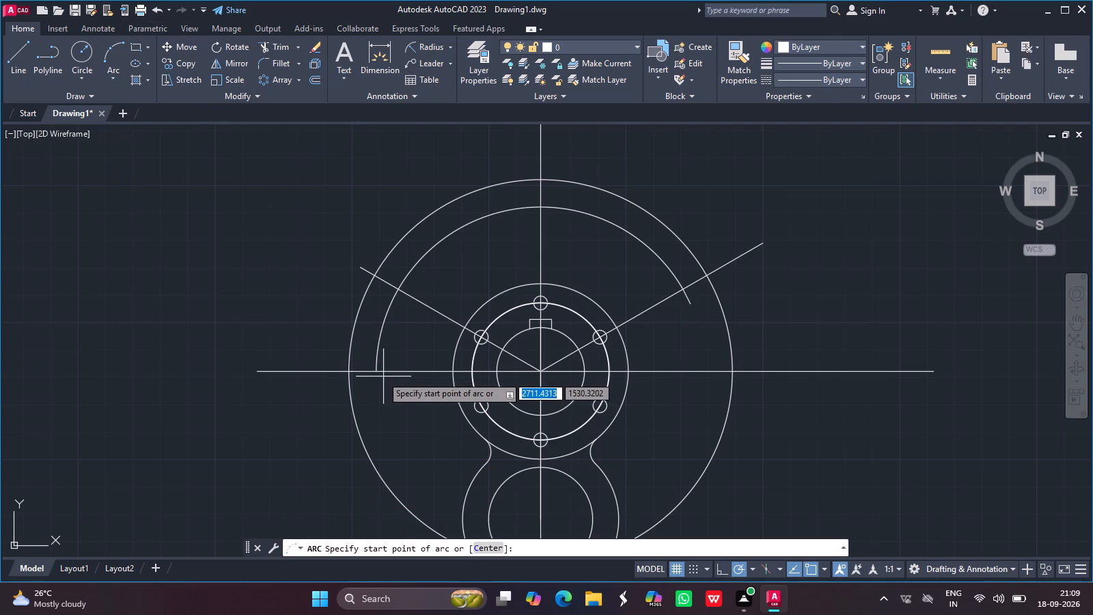
pyautogui.click(378, 373)
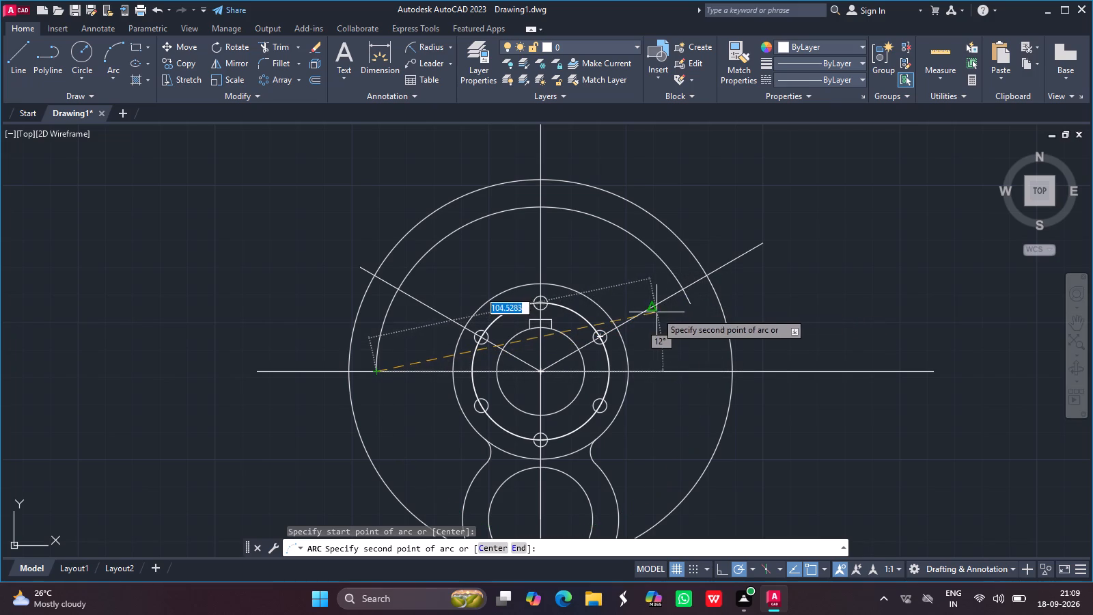
pyautogui.moveTo(689, 305); pyautogui.dragTo(526, 219)
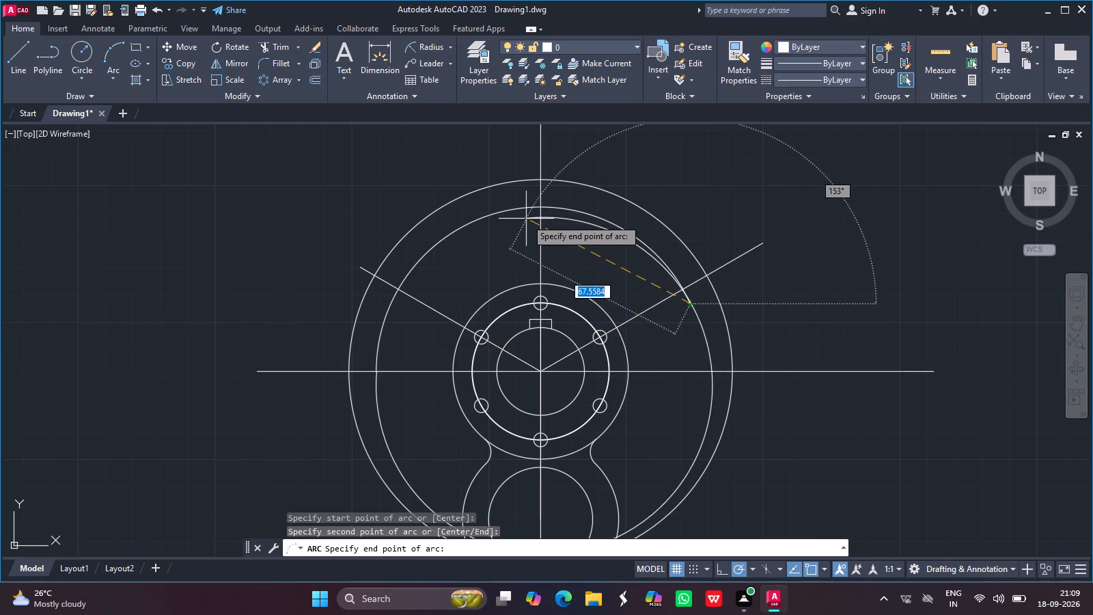
pyautogui.click(538, 209)
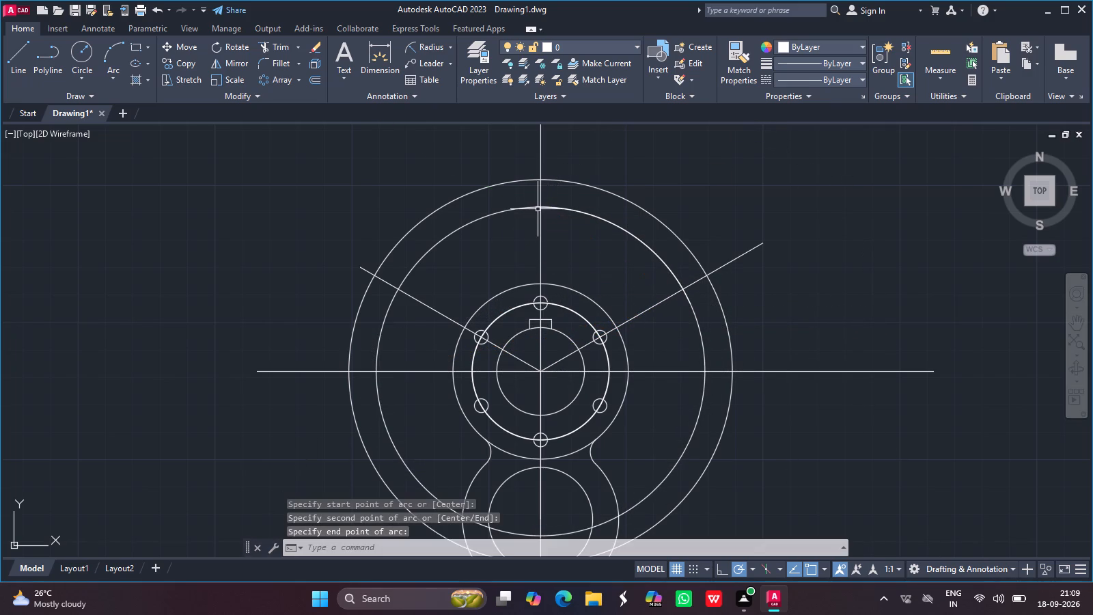
pyautogui.click(698, 424)
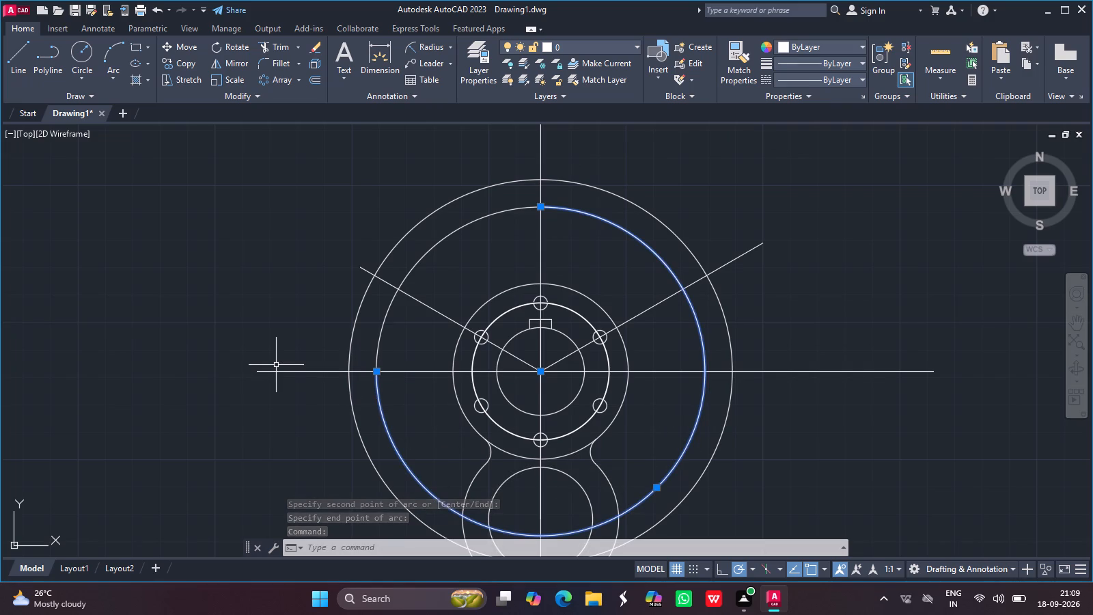
pyautogui.press('Escape')
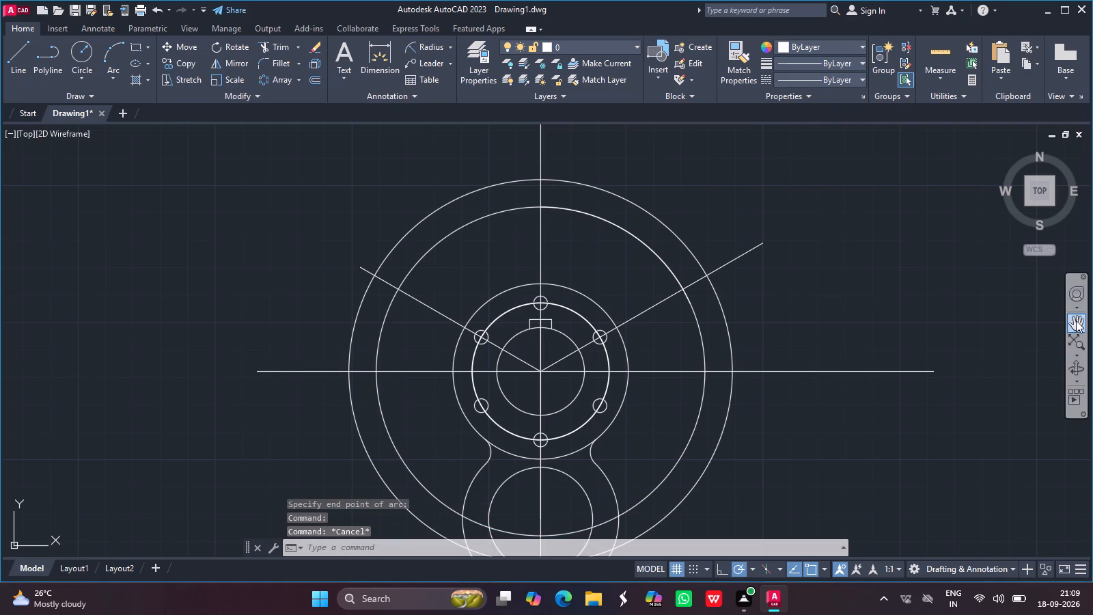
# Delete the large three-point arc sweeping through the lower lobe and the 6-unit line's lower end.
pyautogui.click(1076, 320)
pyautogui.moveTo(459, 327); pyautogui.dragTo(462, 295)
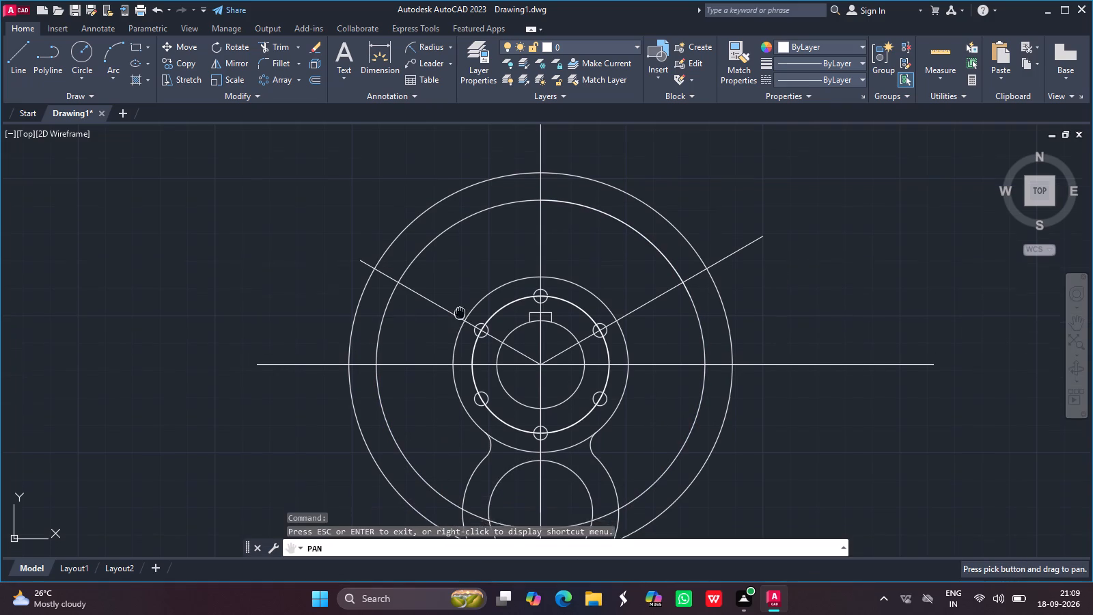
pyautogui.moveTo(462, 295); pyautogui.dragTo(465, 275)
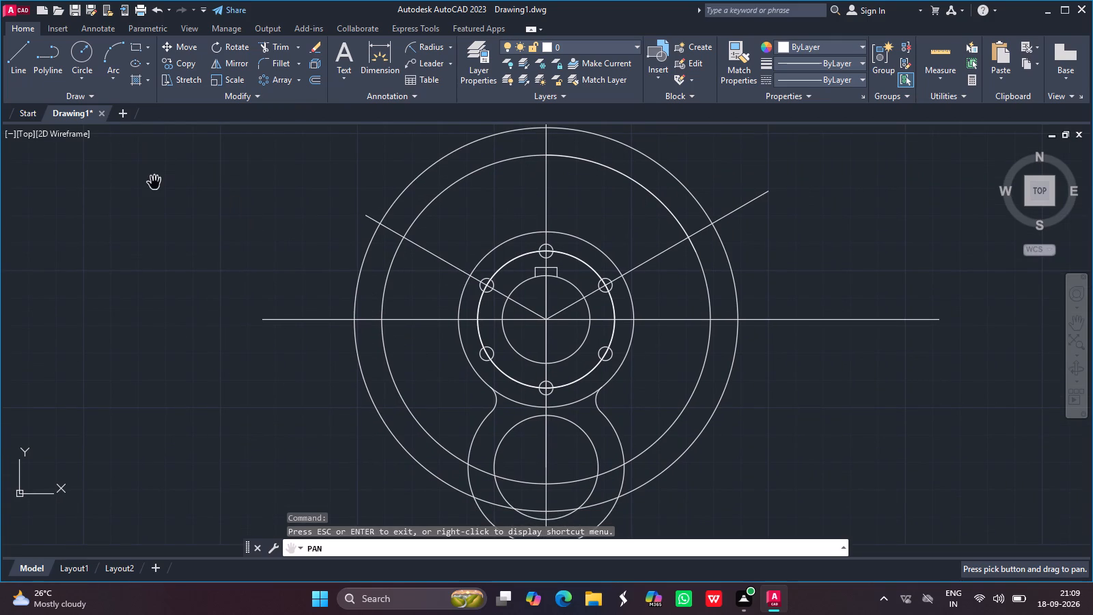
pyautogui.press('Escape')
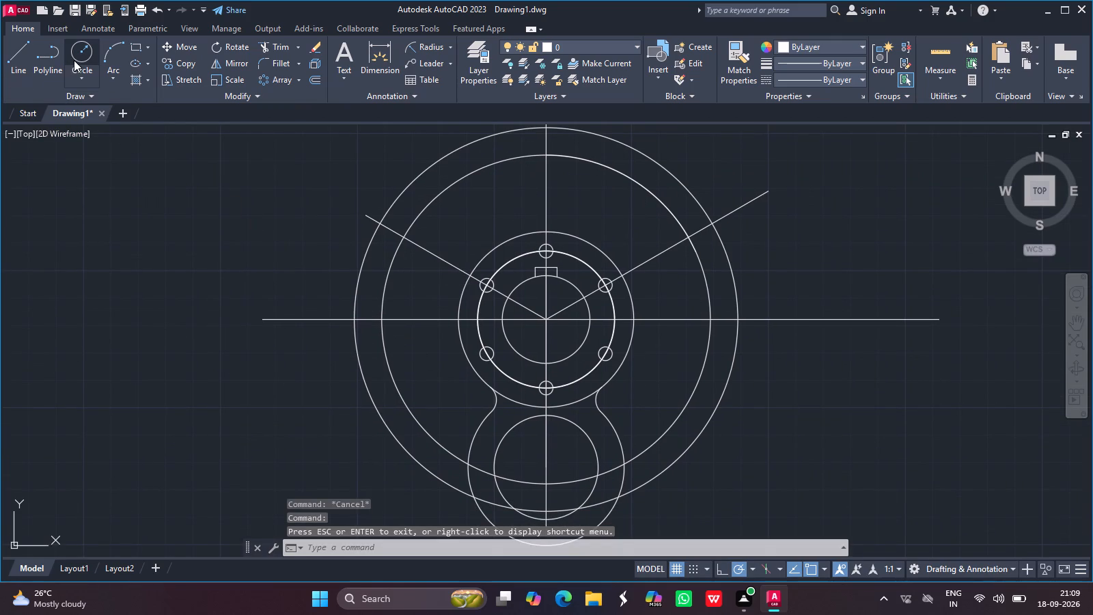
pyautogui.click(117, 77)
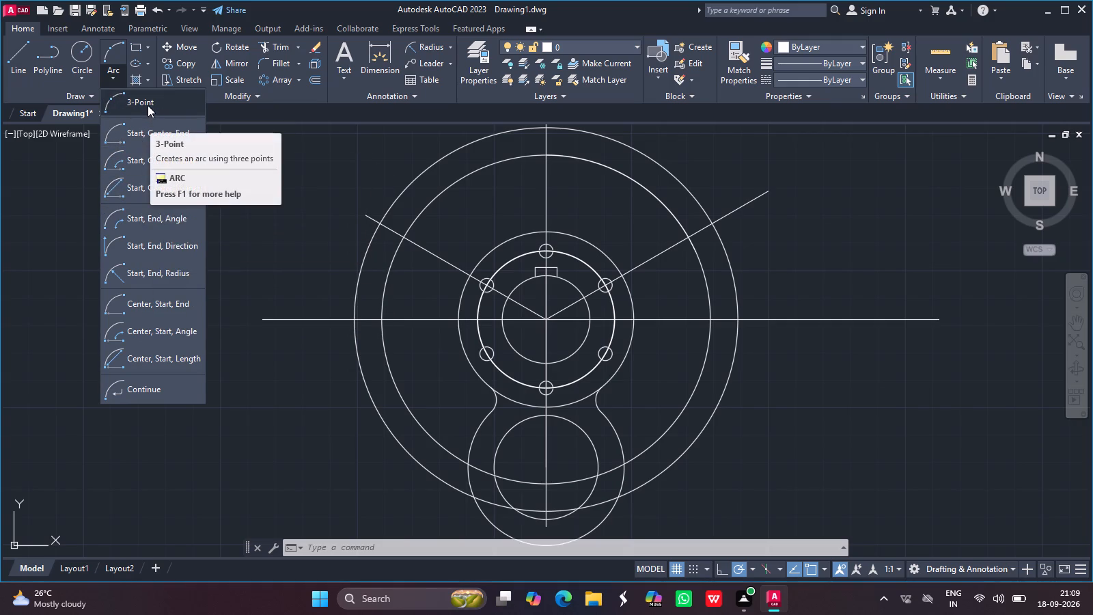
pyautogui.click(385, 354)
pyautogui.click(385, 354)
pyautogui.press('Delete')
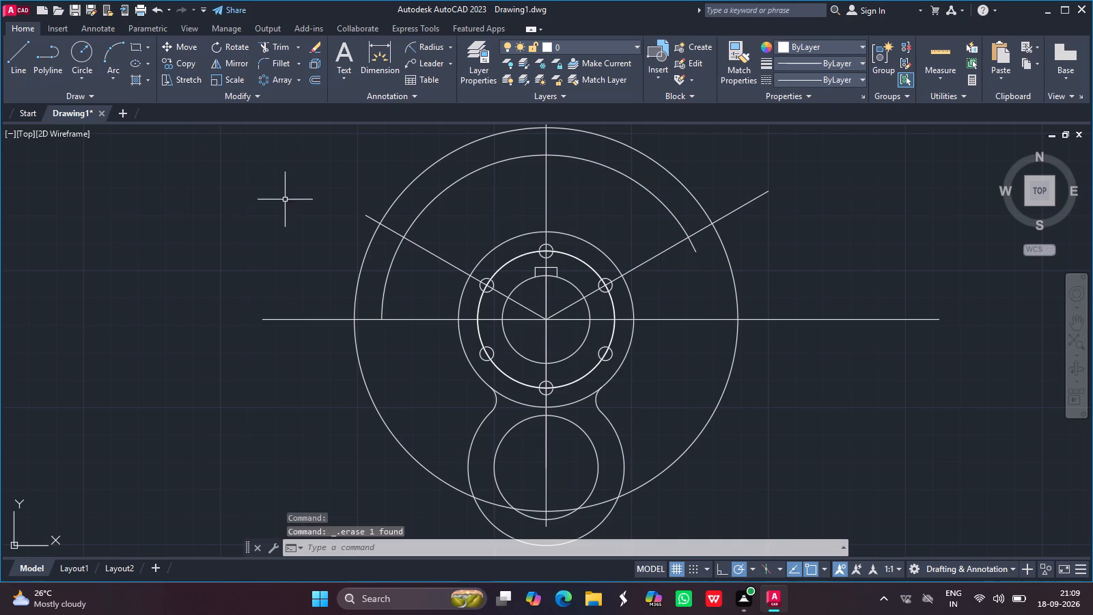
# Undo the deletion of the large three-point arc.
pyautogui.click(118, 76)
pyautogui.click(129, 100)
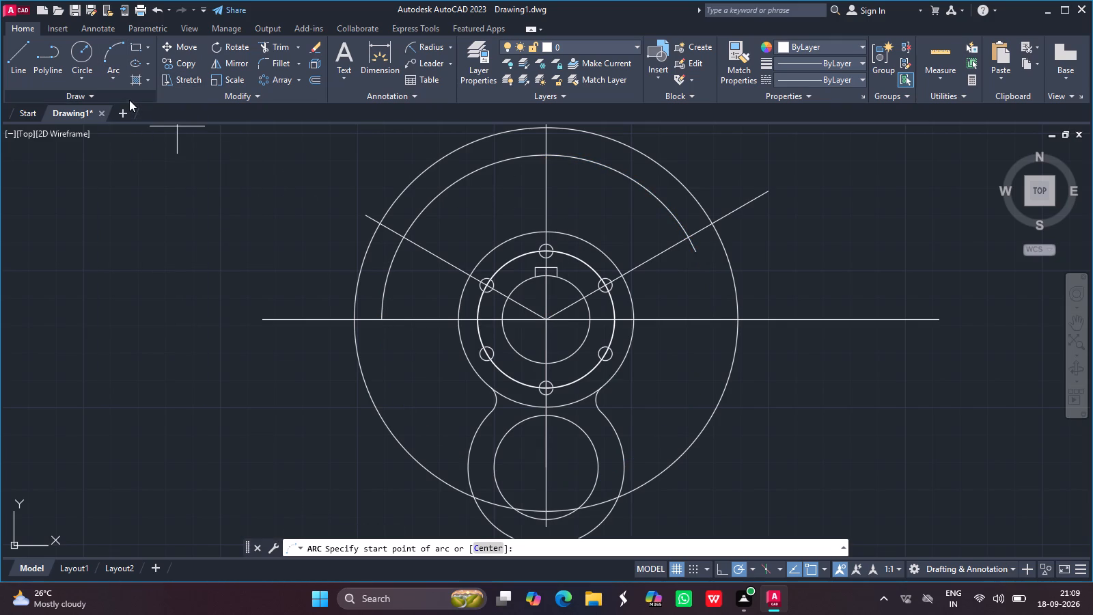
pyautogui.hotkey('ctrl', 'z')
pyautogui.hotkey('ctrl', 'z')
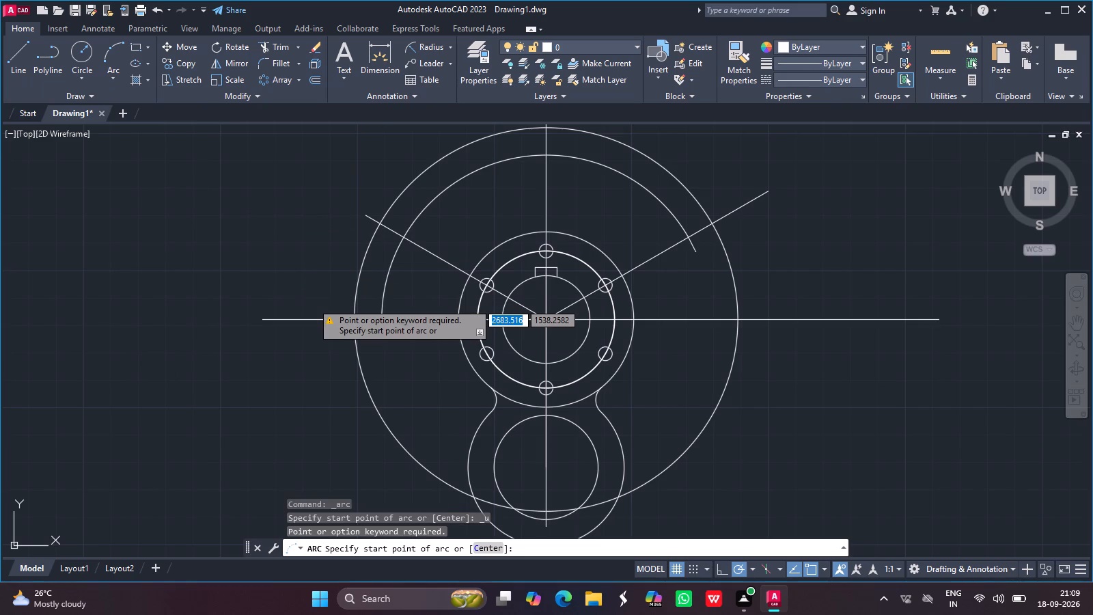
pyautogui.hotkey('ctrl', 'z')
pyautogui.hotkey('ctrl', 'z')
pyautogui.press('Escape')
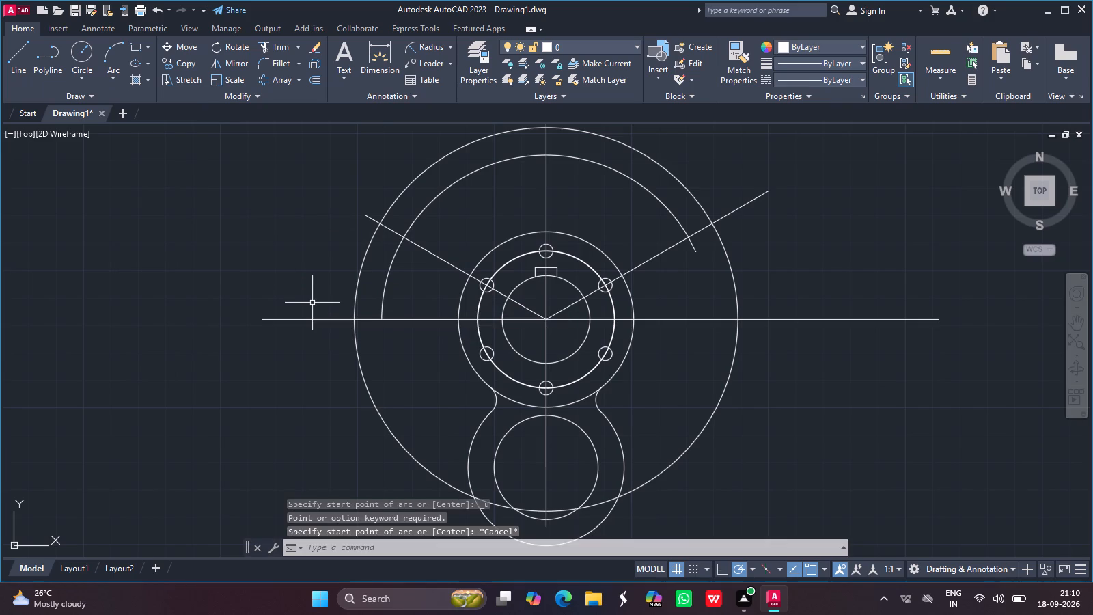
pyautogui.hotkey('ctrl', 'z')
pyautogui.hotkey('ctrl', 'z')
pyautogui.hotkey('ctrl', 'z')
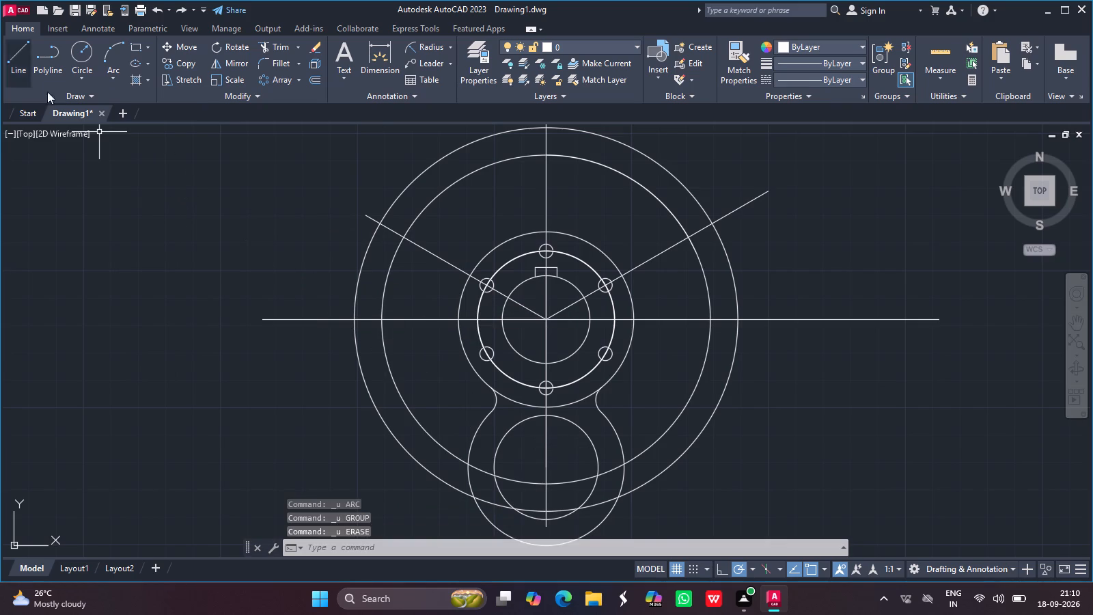
# Draw a short vertical line upward from where the inner arc crosses the vertical centreline inside the lower lobe.
pyautogui.click(26, 55)
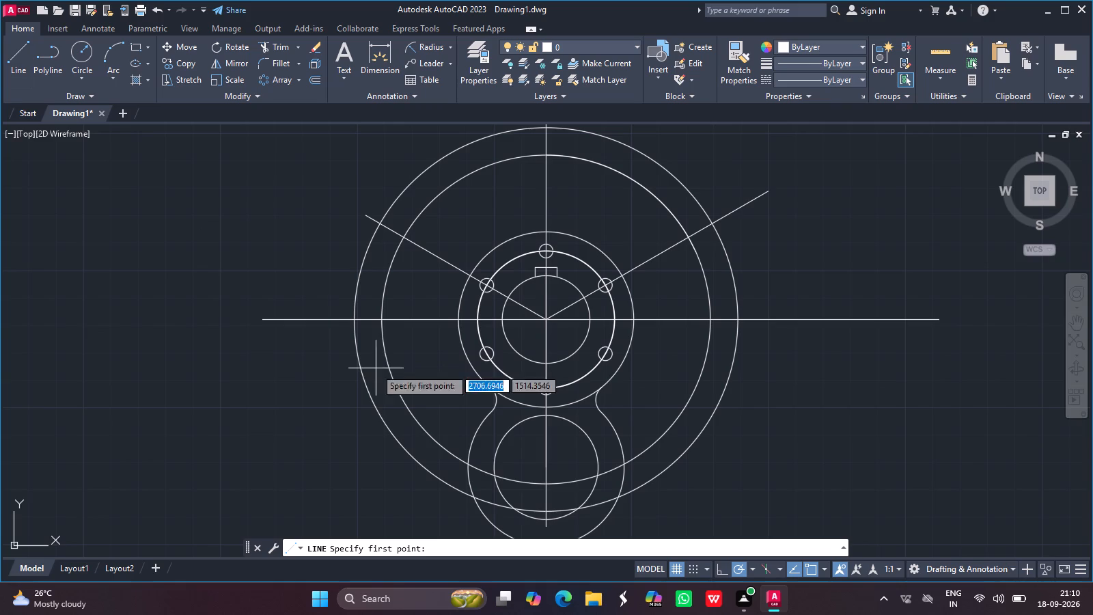
pyautogui.moveTo(549, 485); pyautogui.dragTo(549, 477)
pyautogui.click(549, 477)
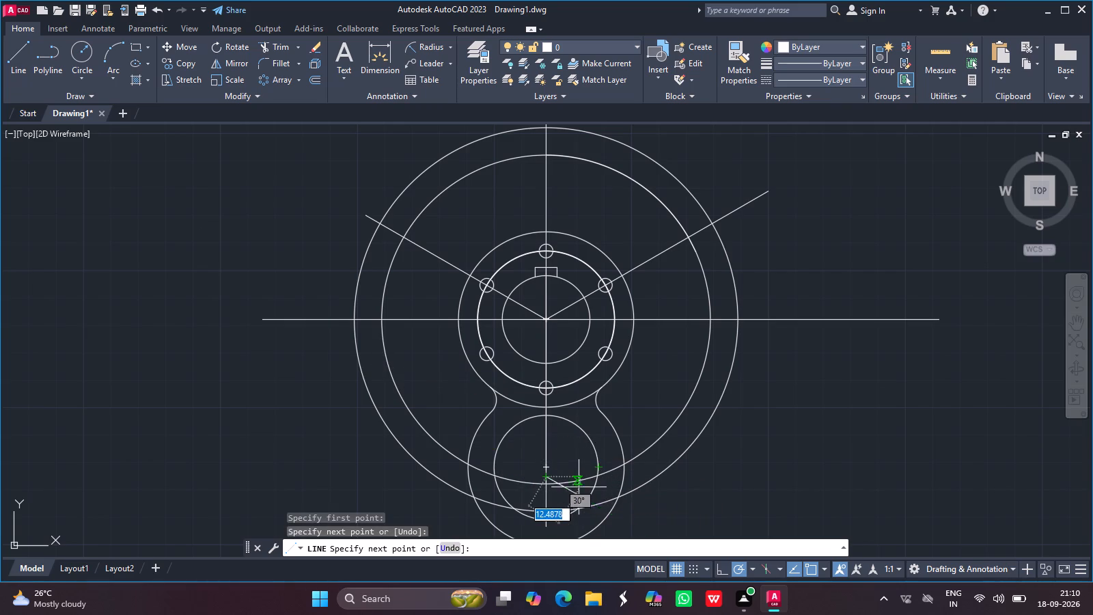
pyautogui.press('Escape')
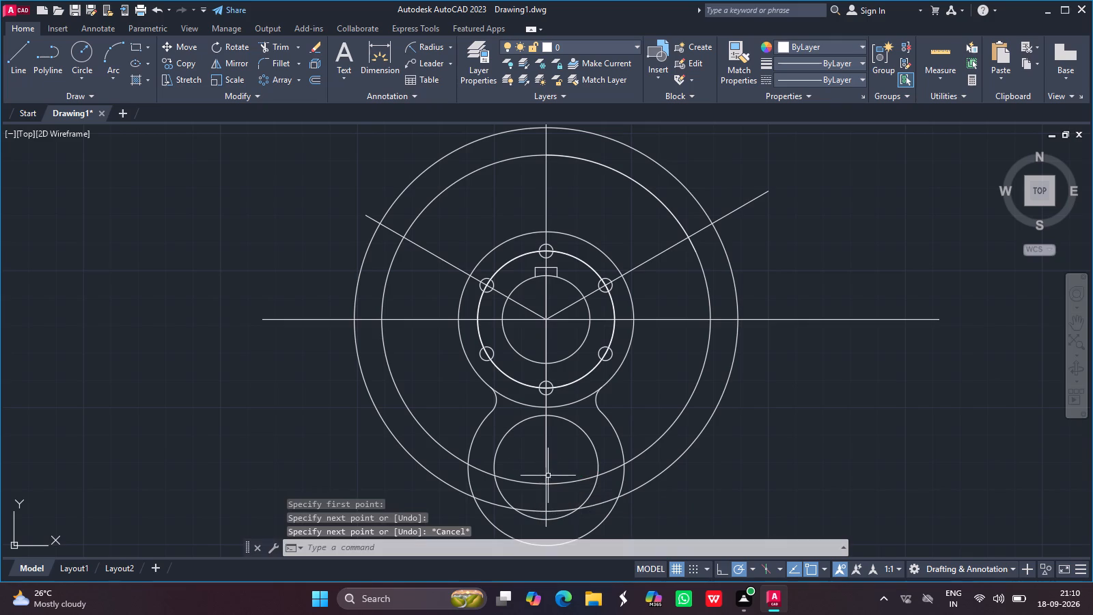
# Delete the large three-point arc sweeping through the lower lobe.
pyautogui.click(566, 482)
pyautogui.press('Delete')
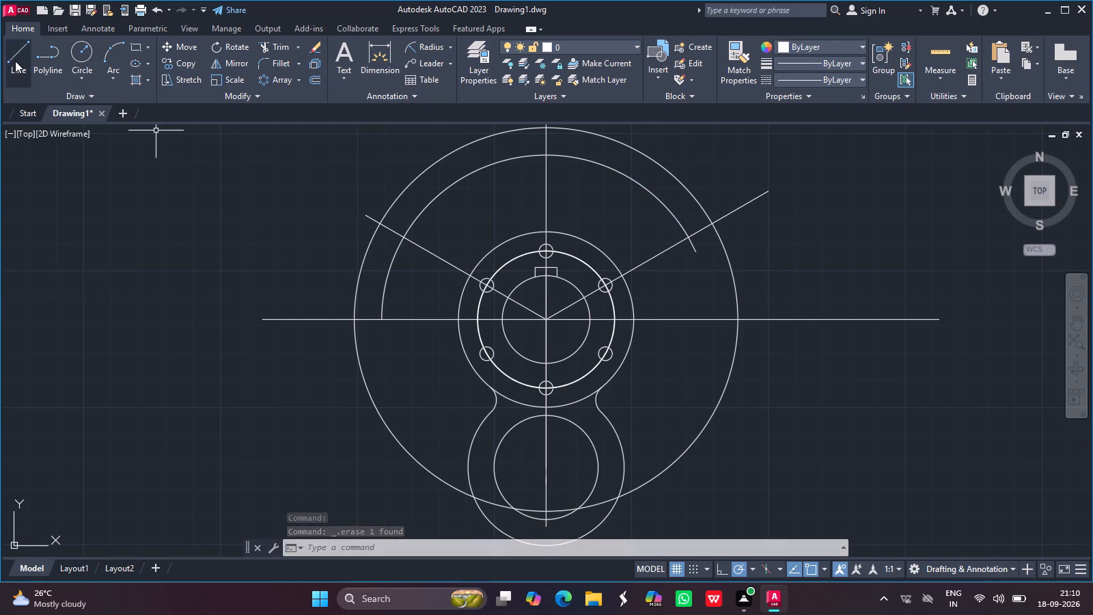
# Draw a three-point arc from the upper arc's left end through the 6-unit line's lower end to the short vertical line's upper end.
pyautogui.click(109, 55)
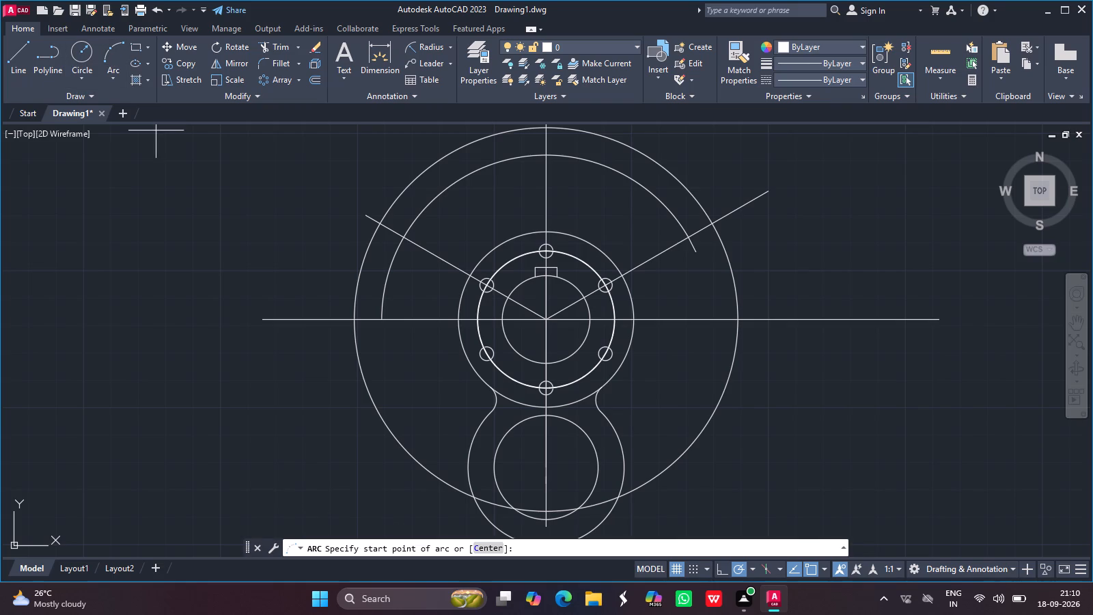
pyautogui.click(379, 319)
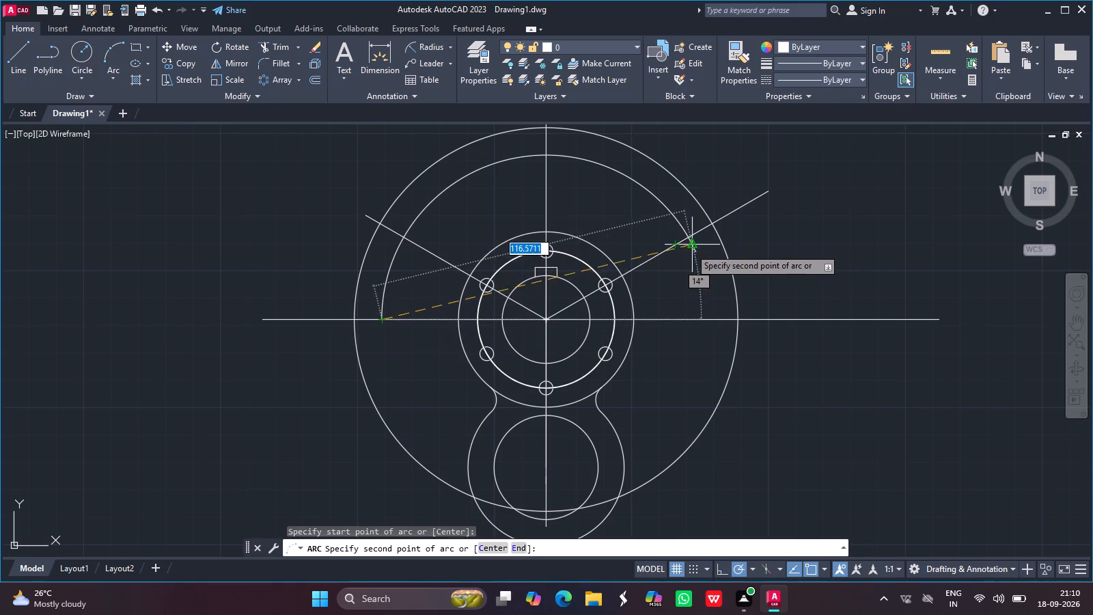
pyautogui.moveTo(696, 249); pyautogui.dragTo(598, 420)
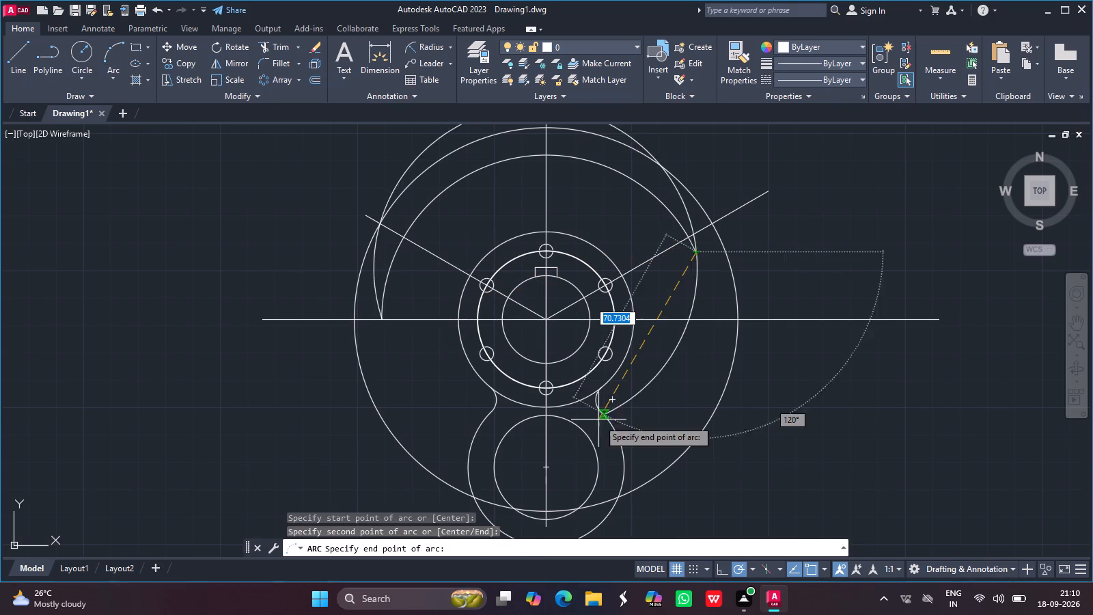
pyautogui.click(549, 474)
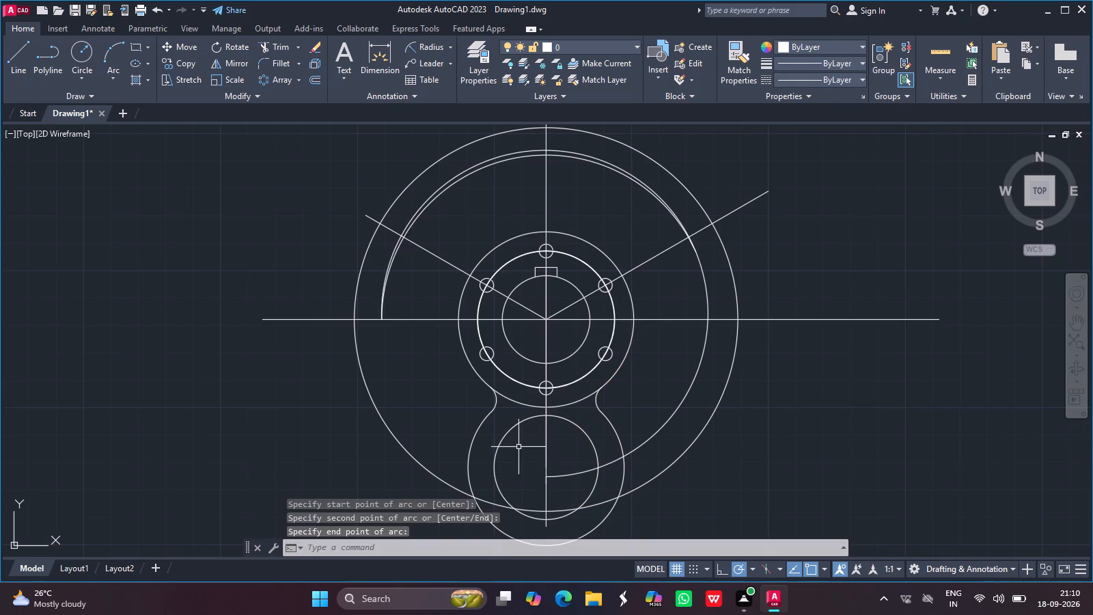
# Delete the original radius-60 upper arc lying just inside the new three-point arc.
pyautogui.click(505, 161)
pyautogui.press('Delete')
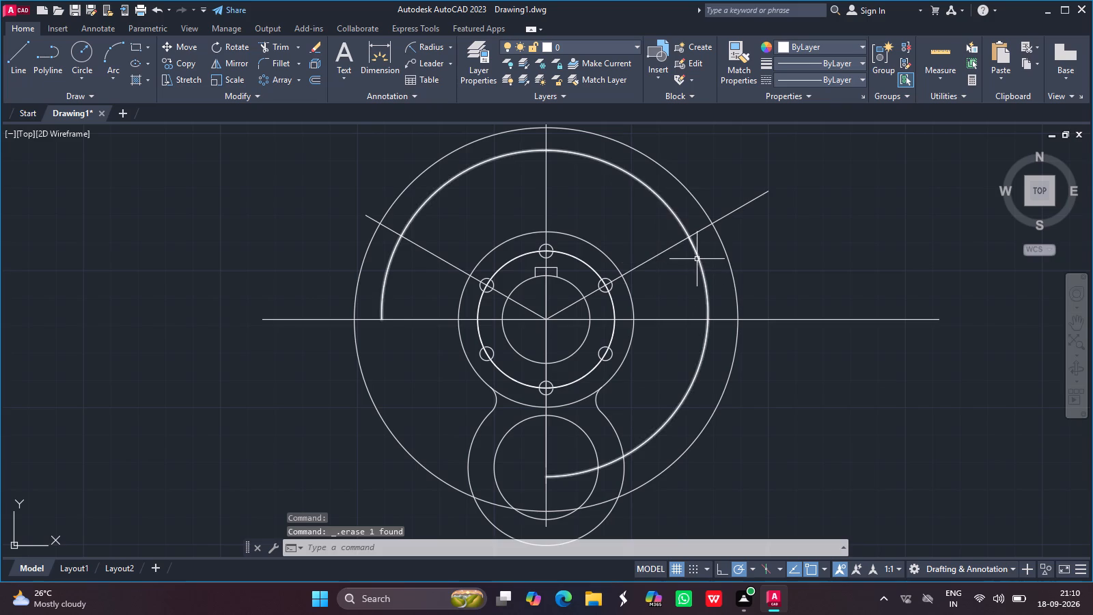
# Trim away the new arc's portions beyond the 6-unit line's lower end, including the pieces inside the lower lobe.
pyautogui.click(271, 44)
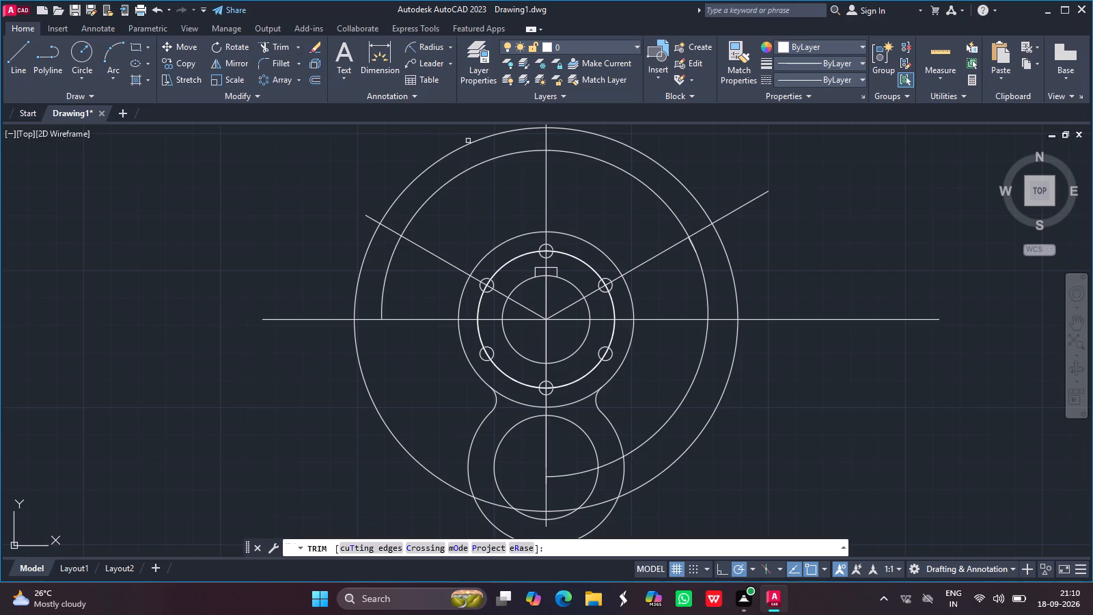
pyautogui.moveTo(704, 285); pyautogui.dragTo(702, 260)
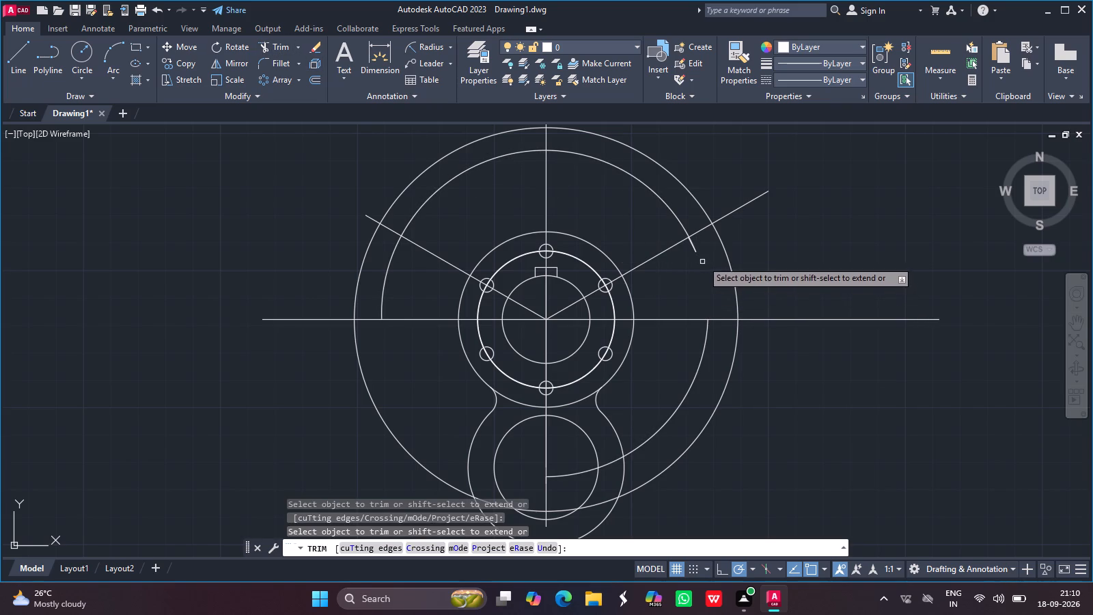
pyautogui.moveTo(702, 260); pyautogui.dragTo(694, 352)
pyautogui.click(702, 357)
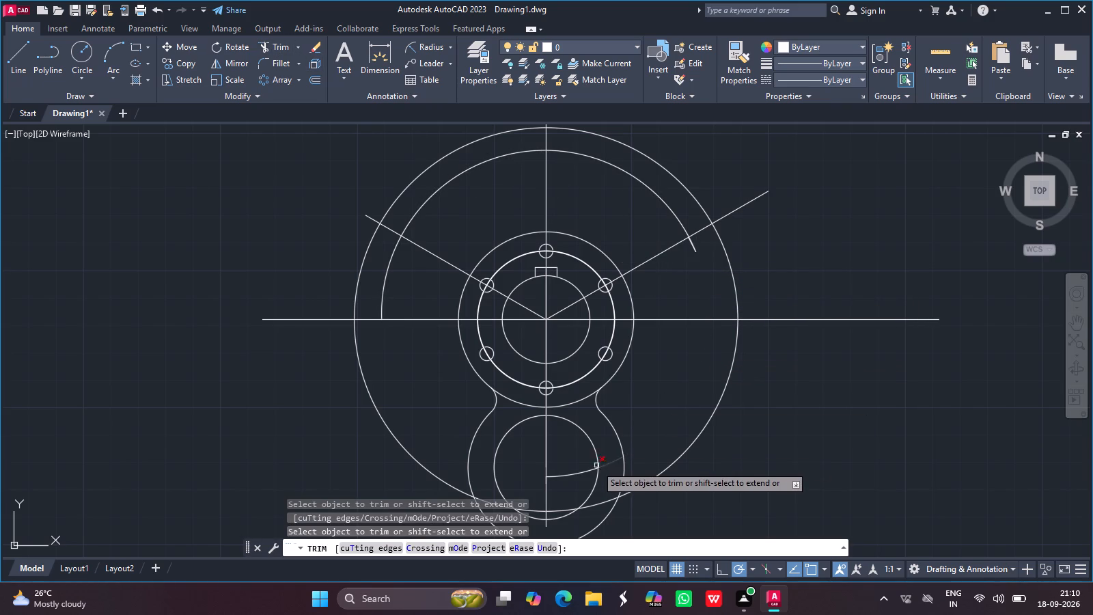
pyautogui.moveTo(604, 467); pyautogui.dragTo(586, 474)
pyautogui.click(586, 474)
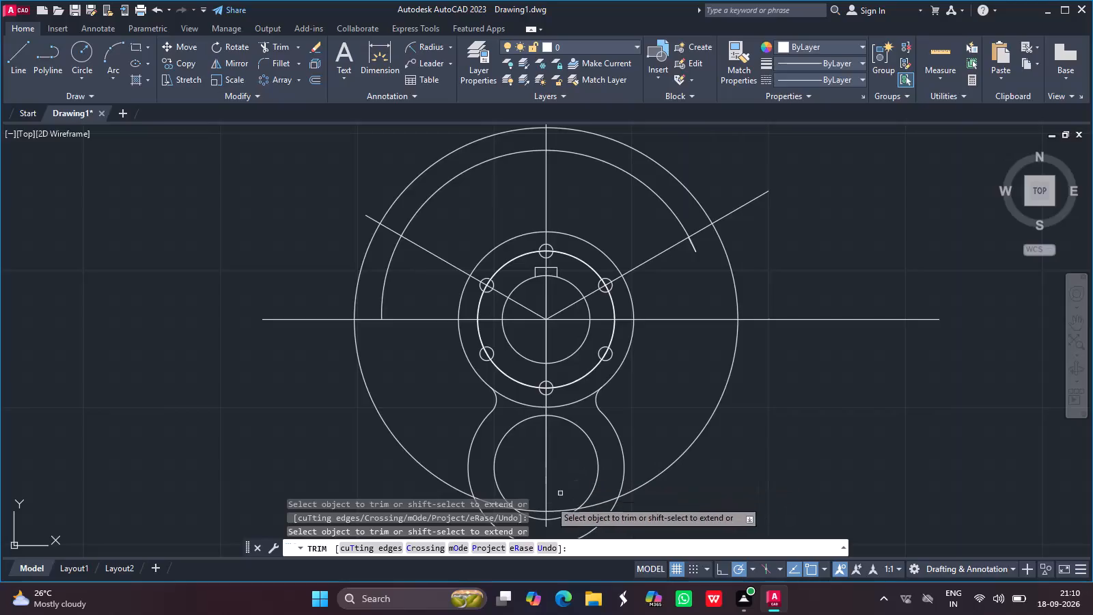
pyautogui.press('Escape')
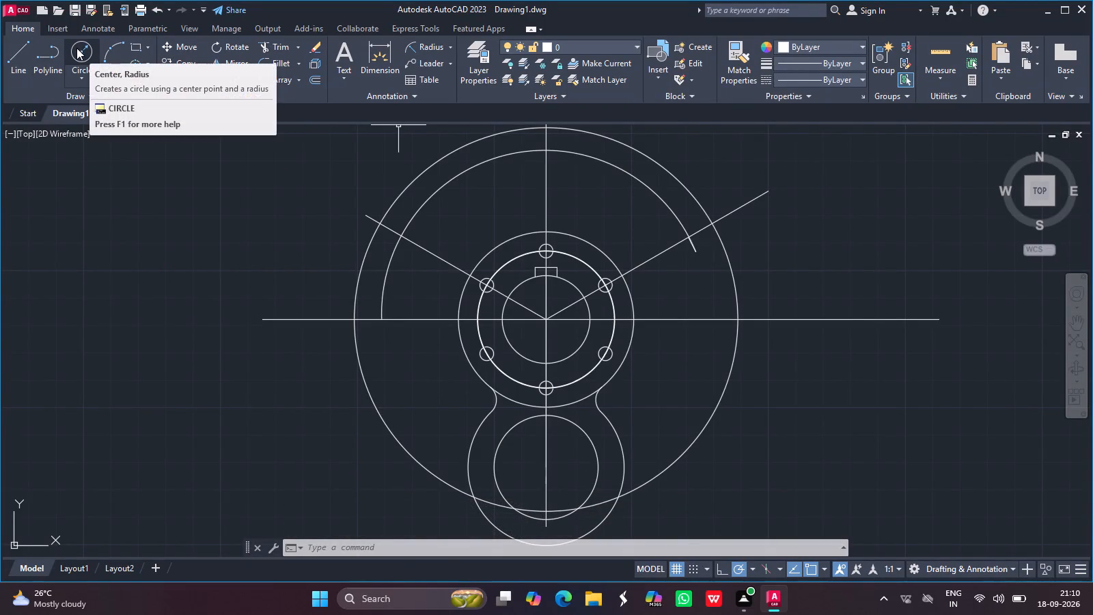
# Draw a circle of diameter 12 centred where the inner arc meets the right-hand angled line.
pyautogui.click(79, 83)
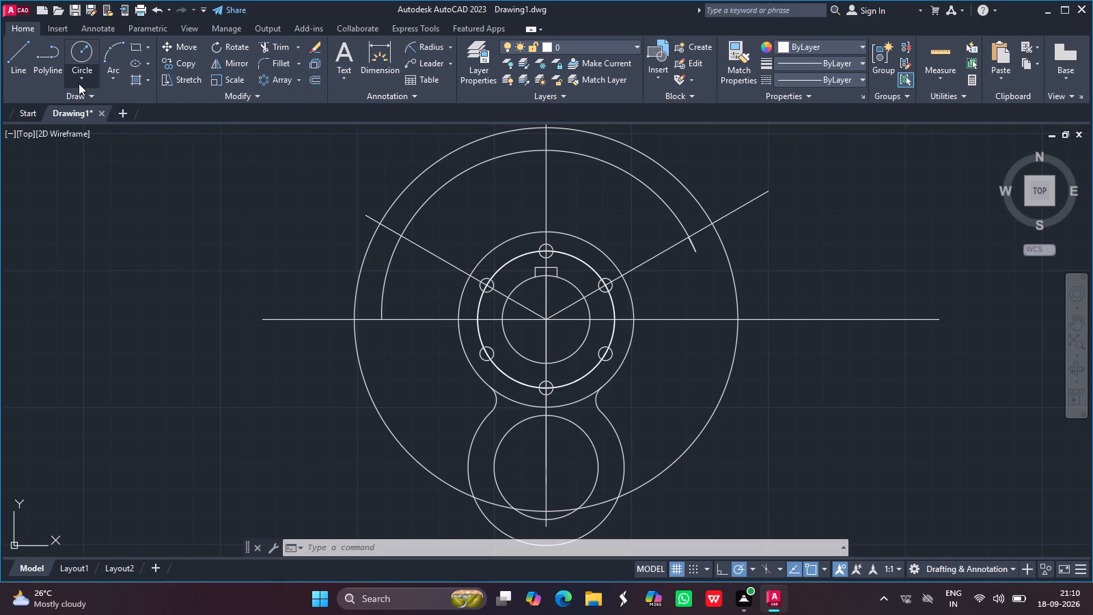
pyautogui.click(108, 100)
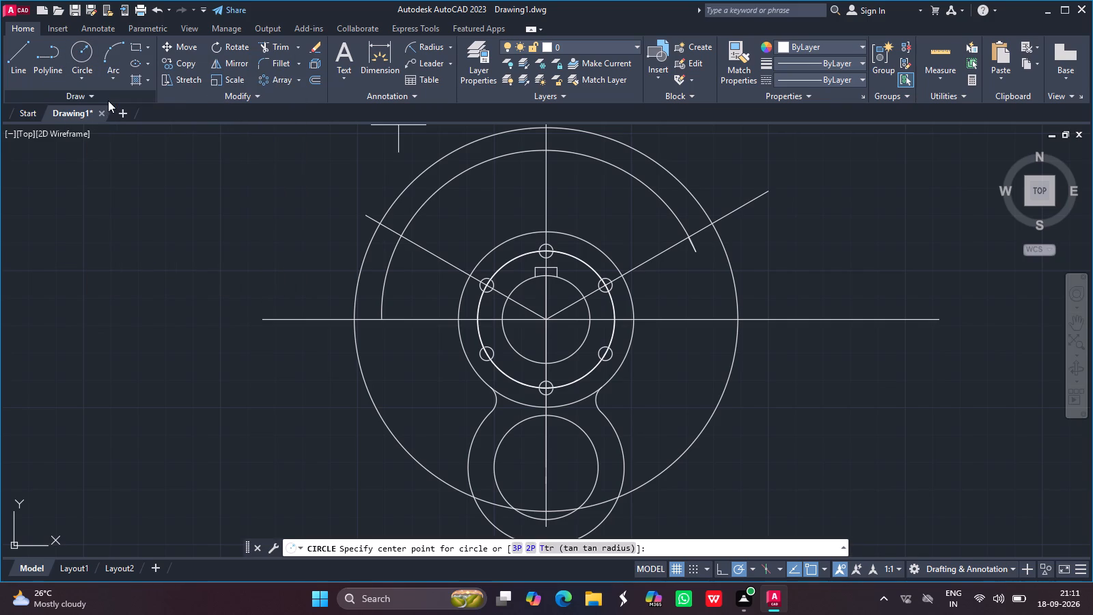
pyautogui.click(84, 71)
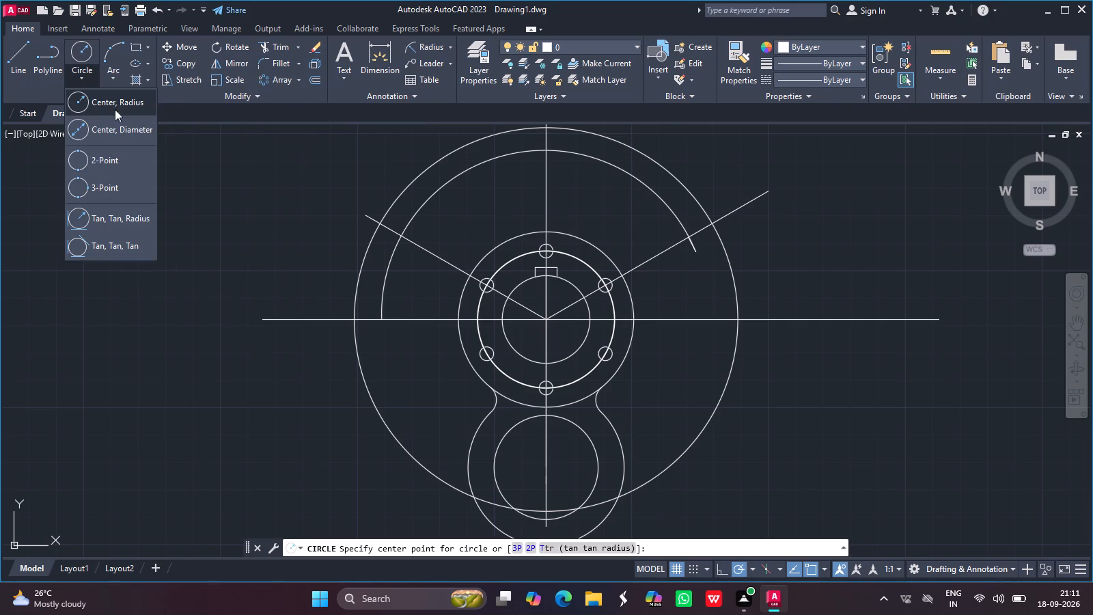
pyautogui.click(115, 124)
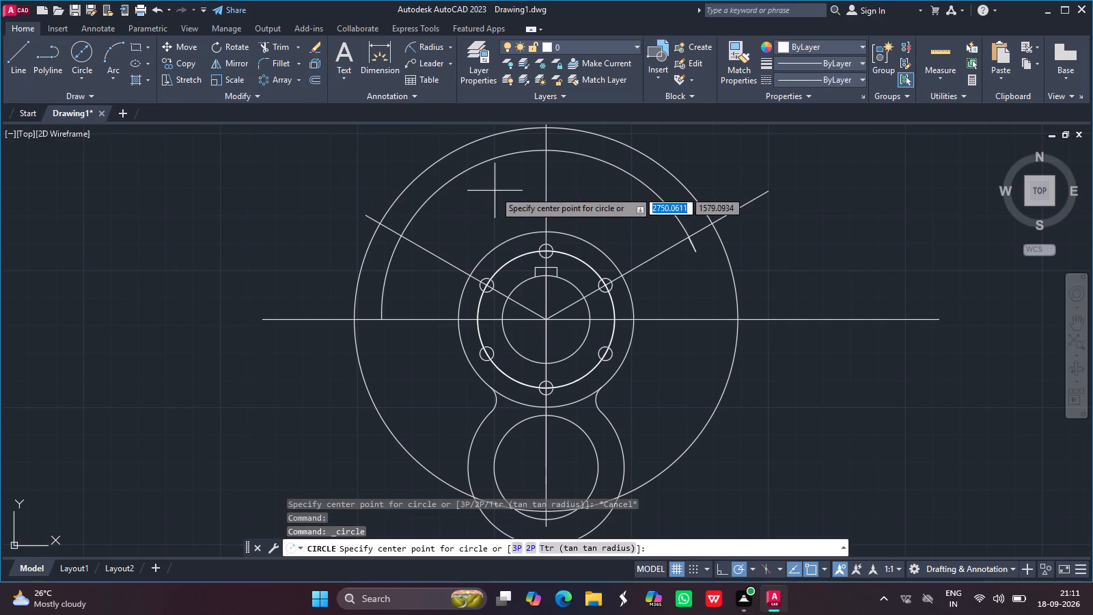
pyautogui.moveTo(688, 241); pyautogui.dragTo(686, 215)
pyautogui.write('12')
pyautogui.press('Return')
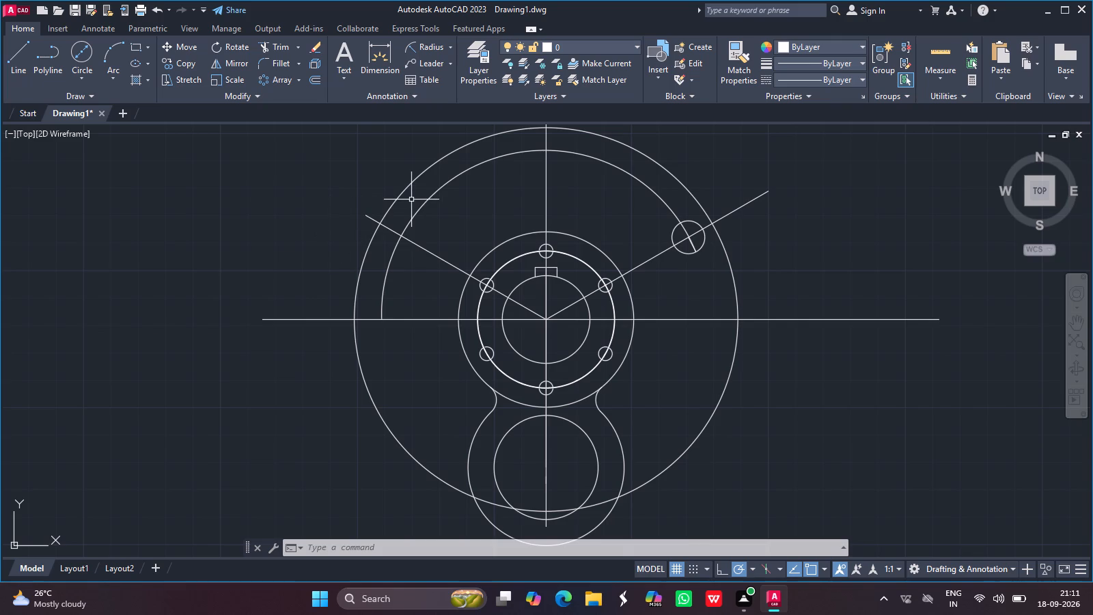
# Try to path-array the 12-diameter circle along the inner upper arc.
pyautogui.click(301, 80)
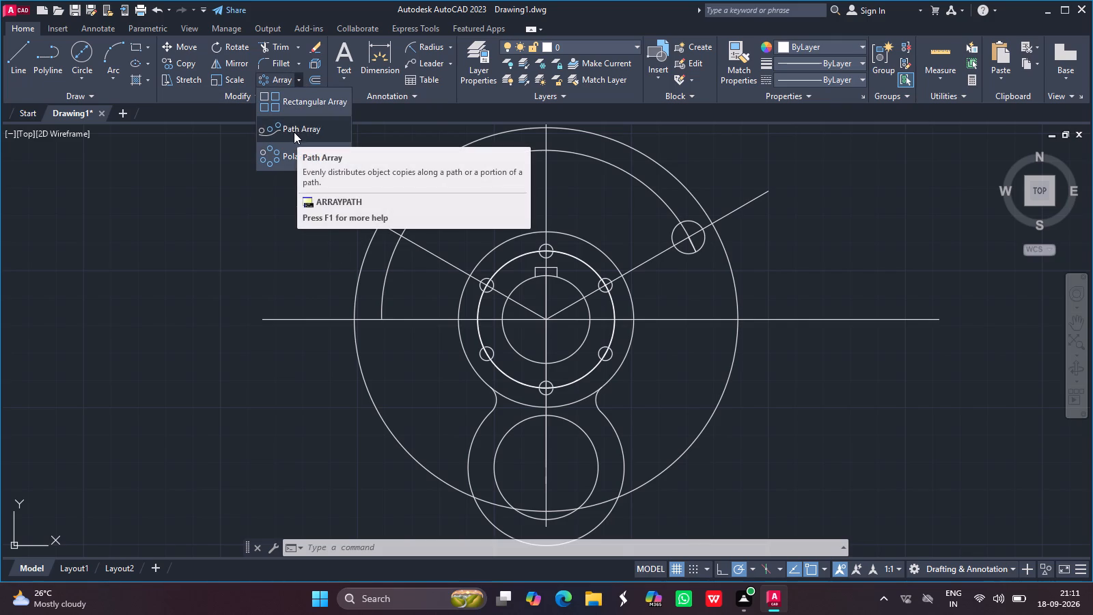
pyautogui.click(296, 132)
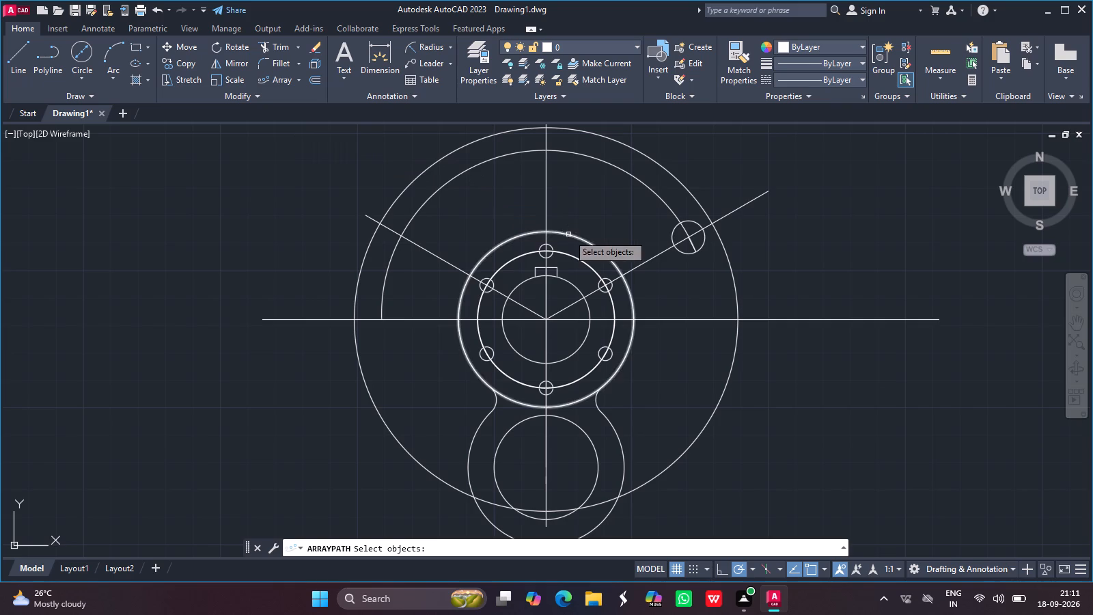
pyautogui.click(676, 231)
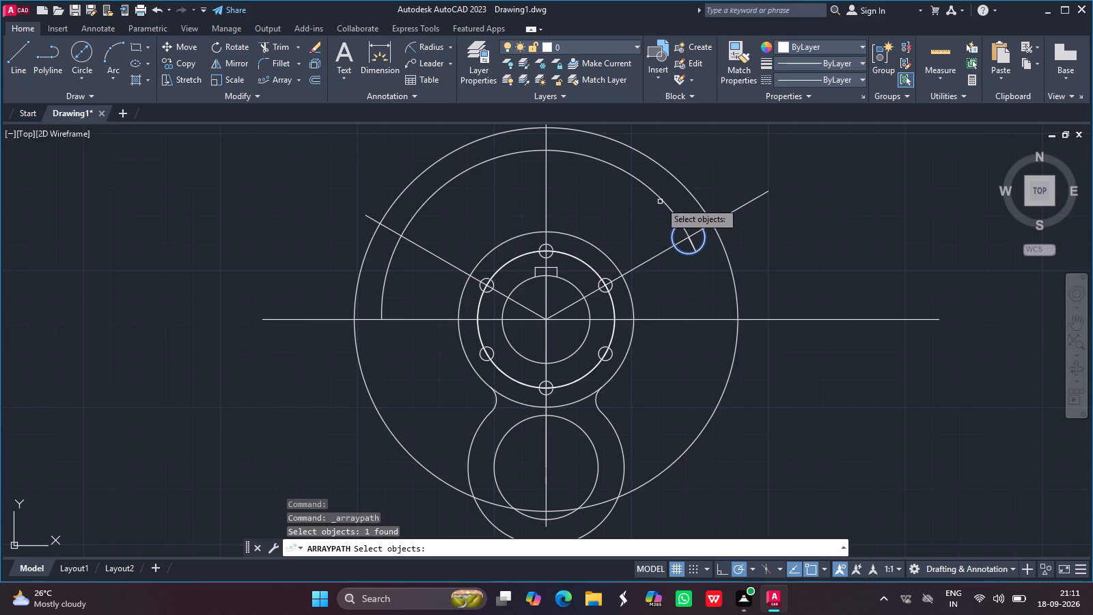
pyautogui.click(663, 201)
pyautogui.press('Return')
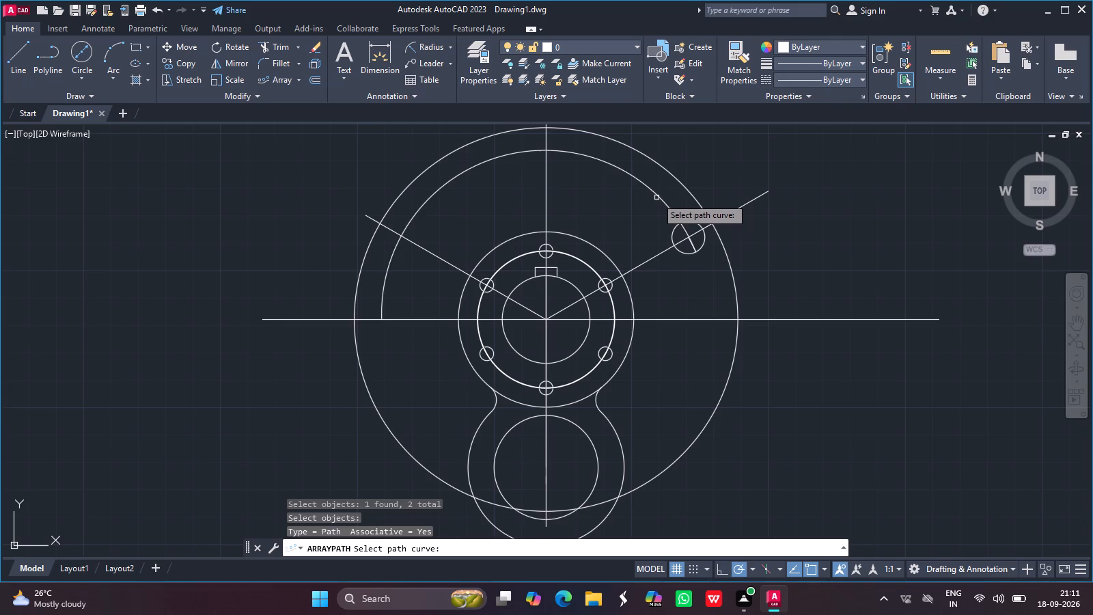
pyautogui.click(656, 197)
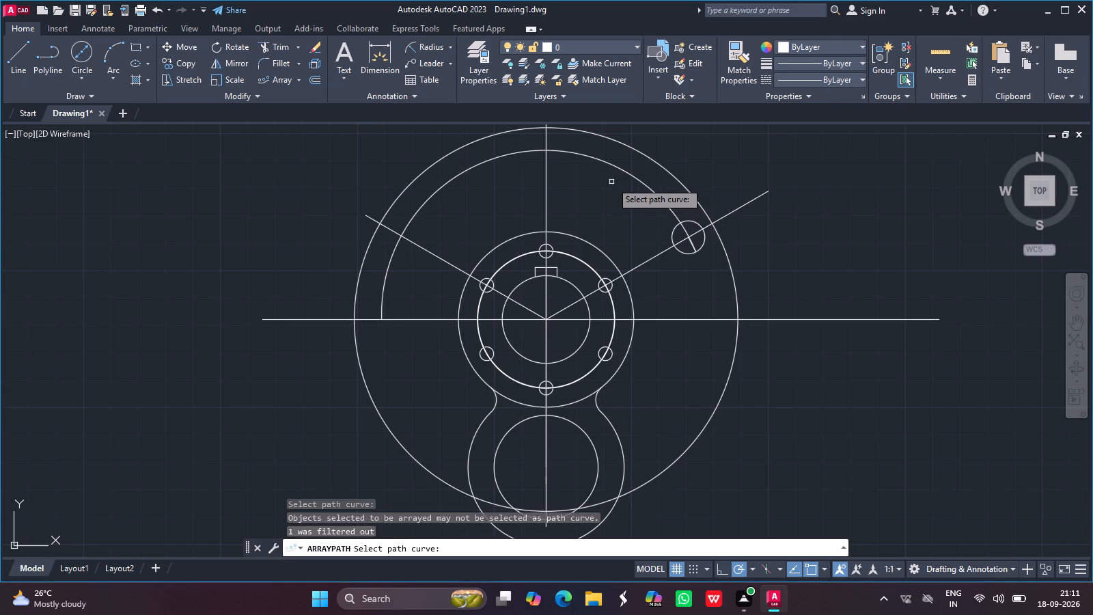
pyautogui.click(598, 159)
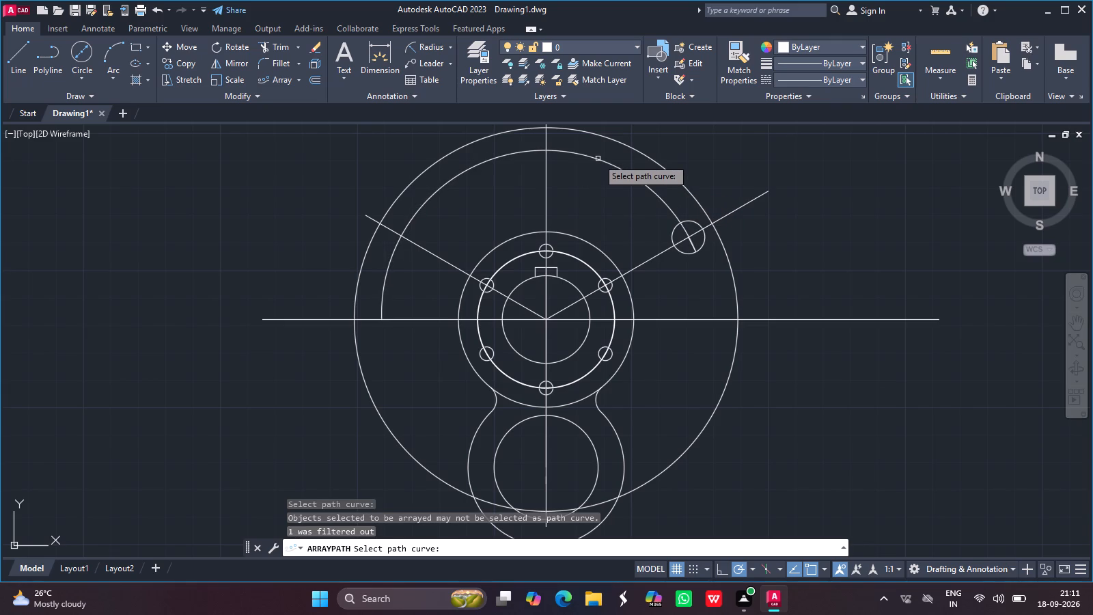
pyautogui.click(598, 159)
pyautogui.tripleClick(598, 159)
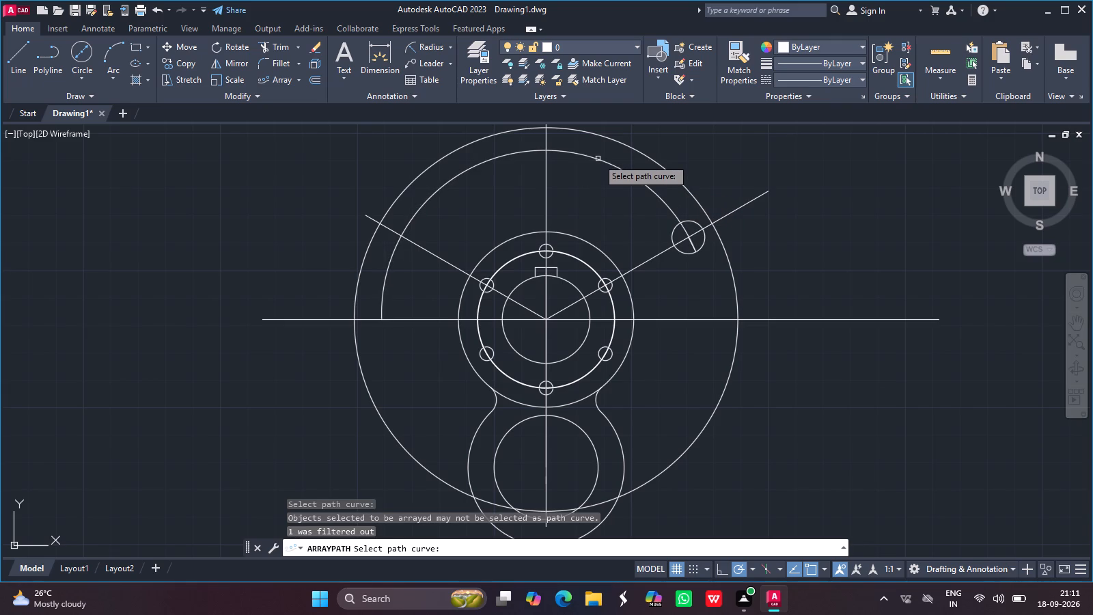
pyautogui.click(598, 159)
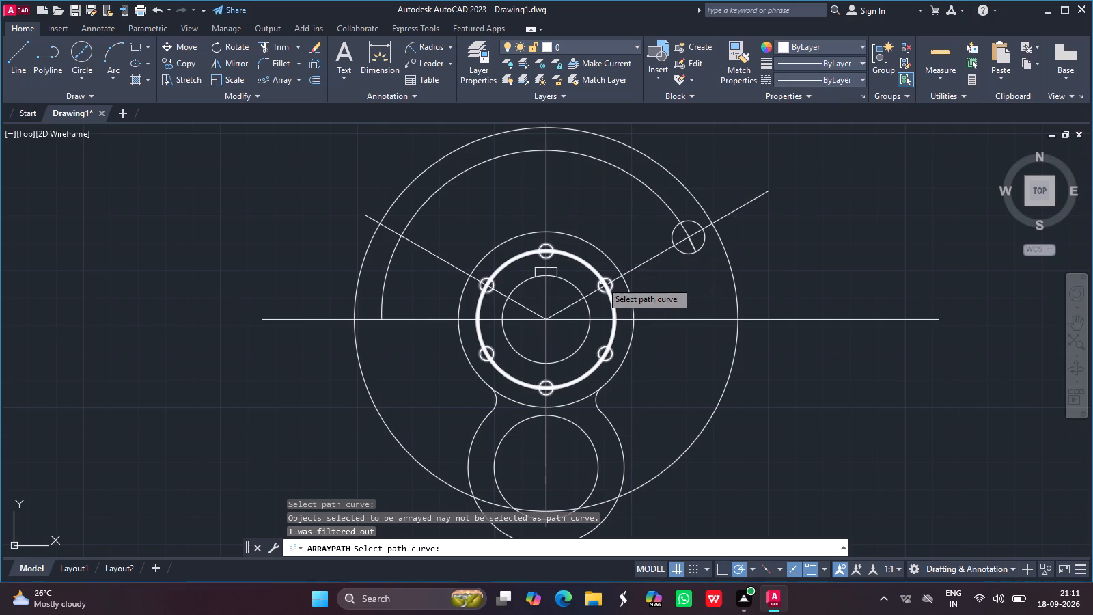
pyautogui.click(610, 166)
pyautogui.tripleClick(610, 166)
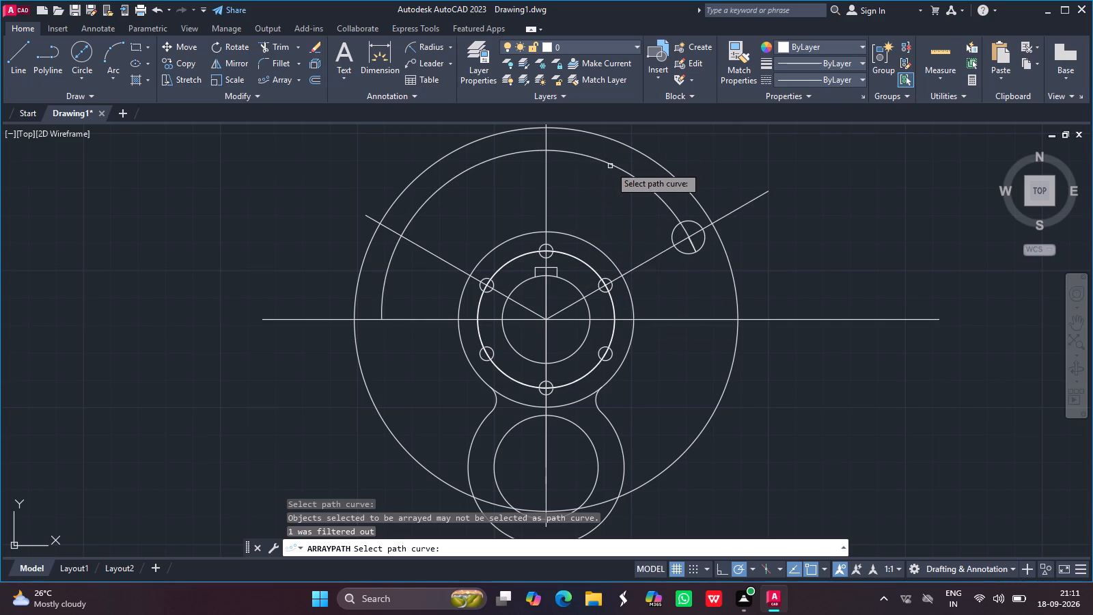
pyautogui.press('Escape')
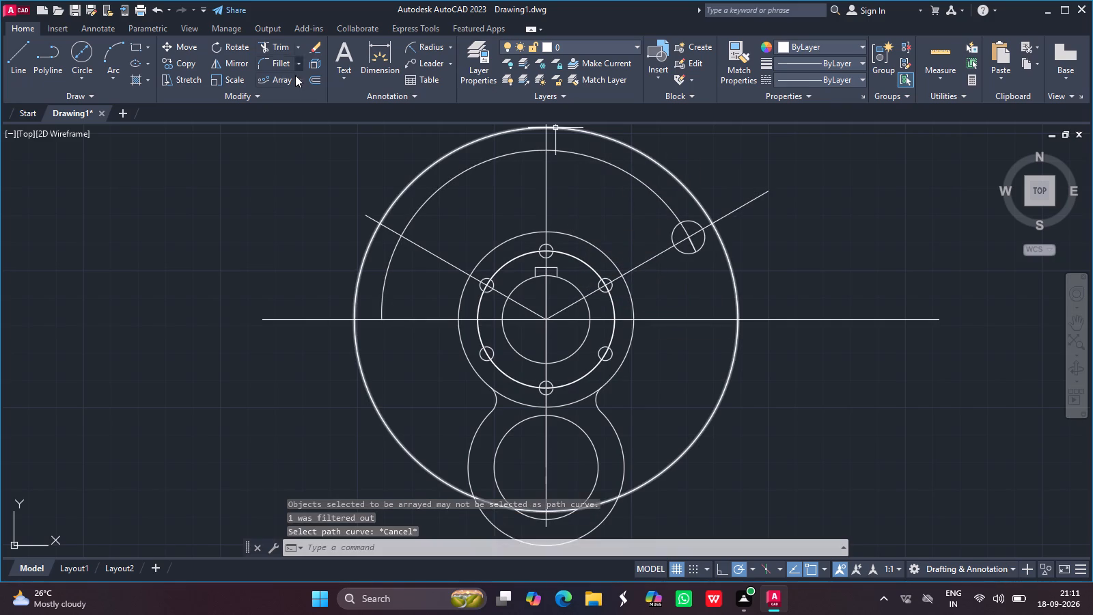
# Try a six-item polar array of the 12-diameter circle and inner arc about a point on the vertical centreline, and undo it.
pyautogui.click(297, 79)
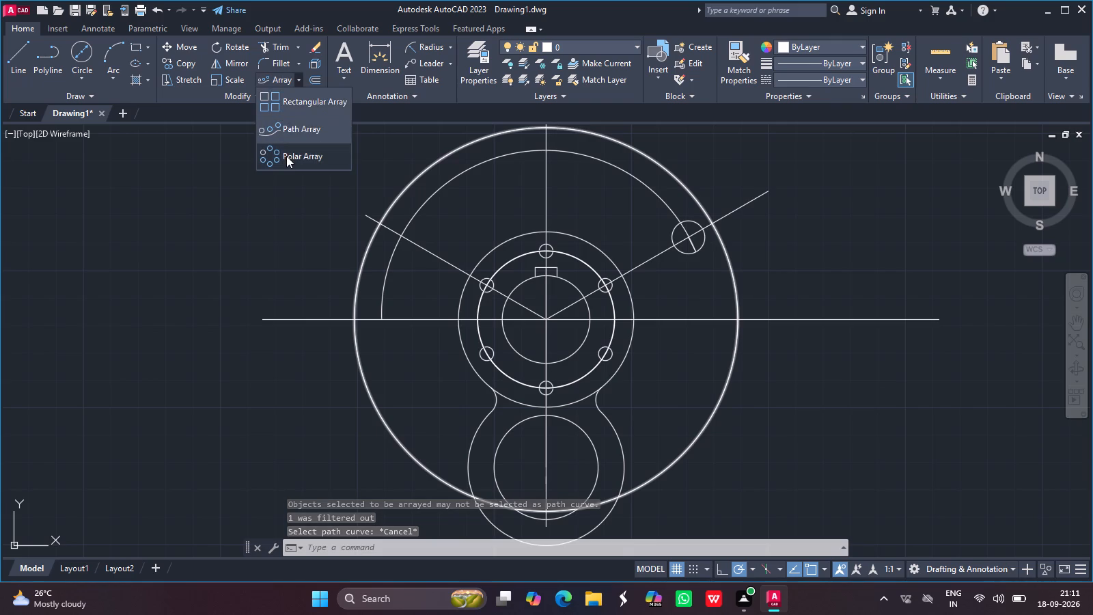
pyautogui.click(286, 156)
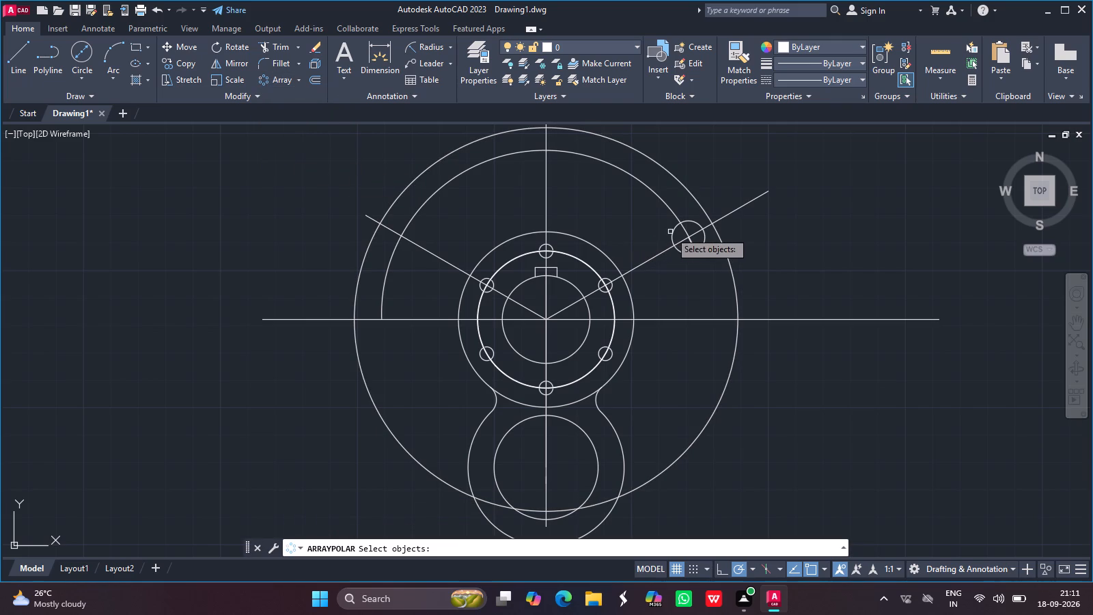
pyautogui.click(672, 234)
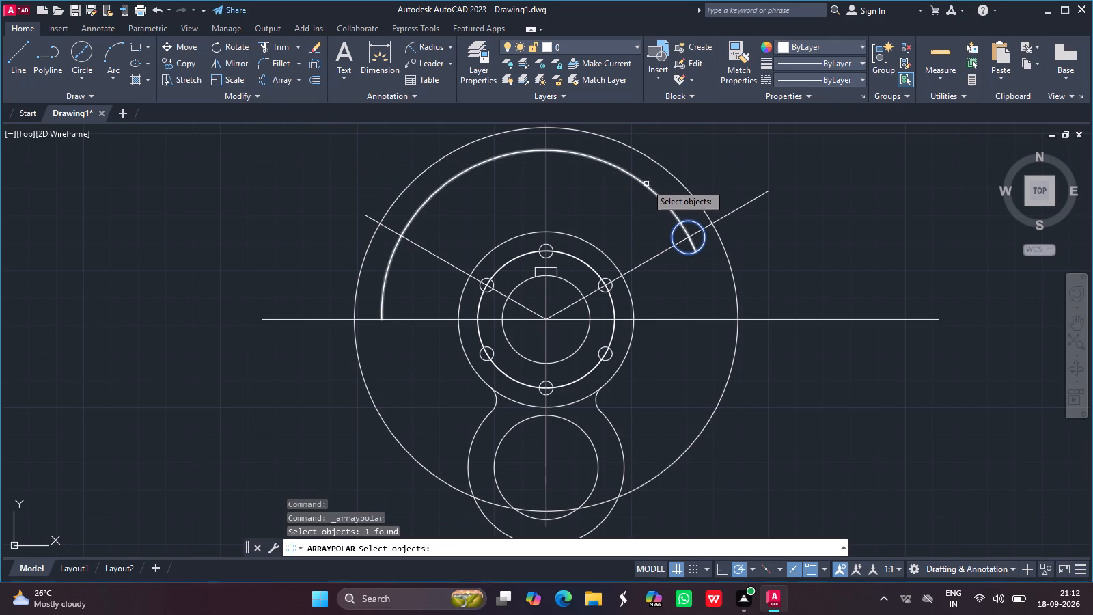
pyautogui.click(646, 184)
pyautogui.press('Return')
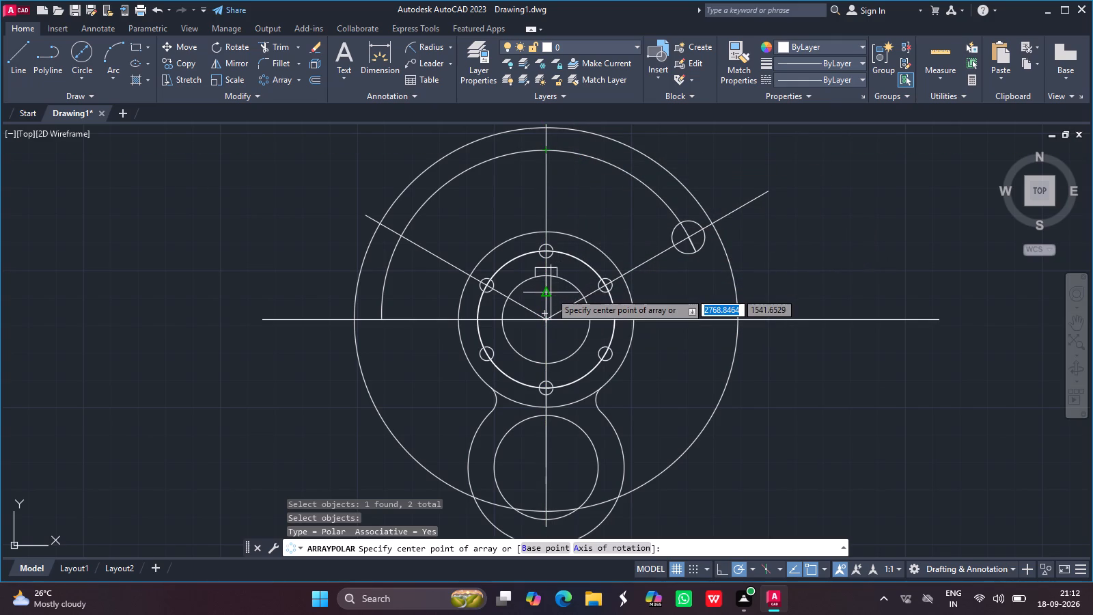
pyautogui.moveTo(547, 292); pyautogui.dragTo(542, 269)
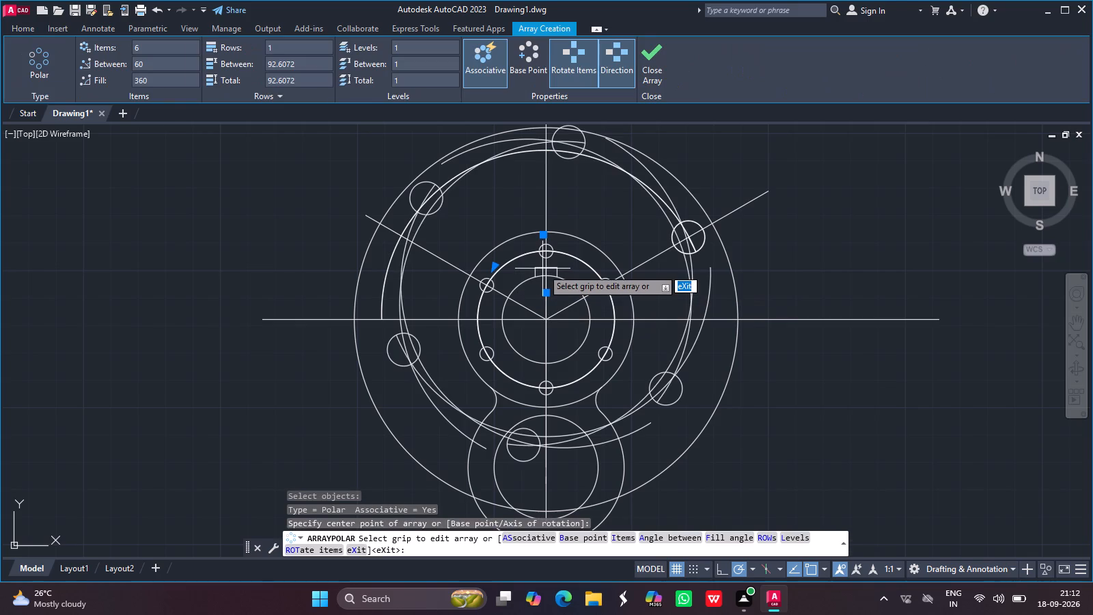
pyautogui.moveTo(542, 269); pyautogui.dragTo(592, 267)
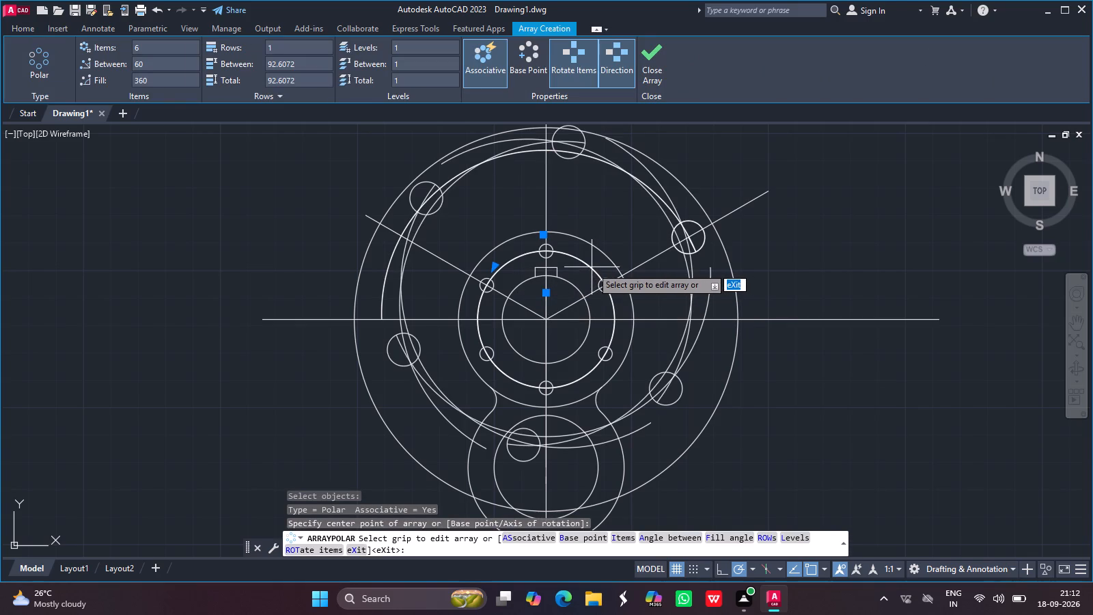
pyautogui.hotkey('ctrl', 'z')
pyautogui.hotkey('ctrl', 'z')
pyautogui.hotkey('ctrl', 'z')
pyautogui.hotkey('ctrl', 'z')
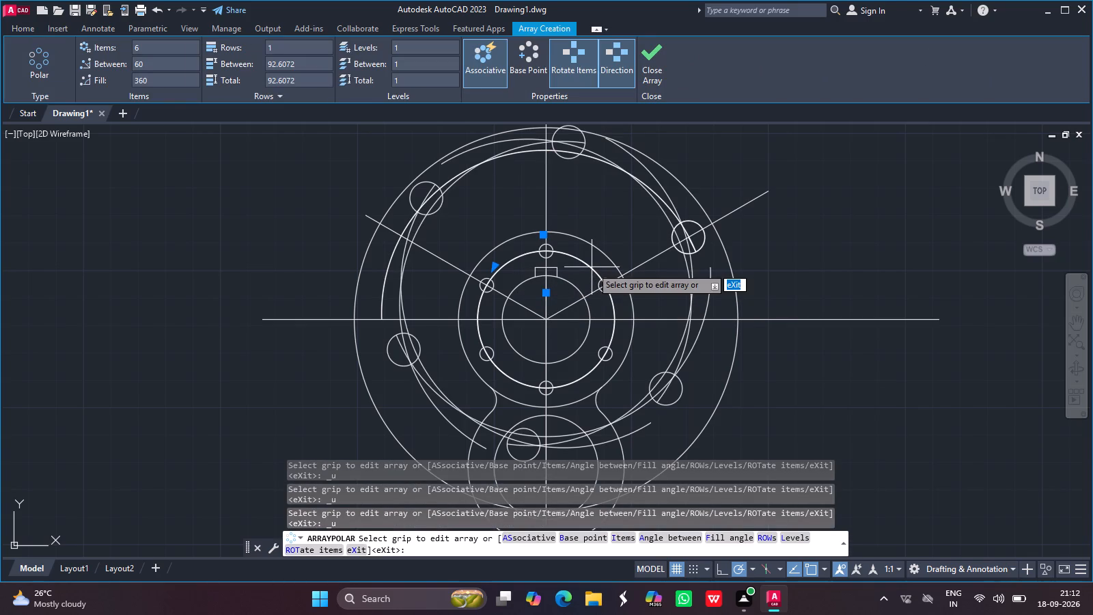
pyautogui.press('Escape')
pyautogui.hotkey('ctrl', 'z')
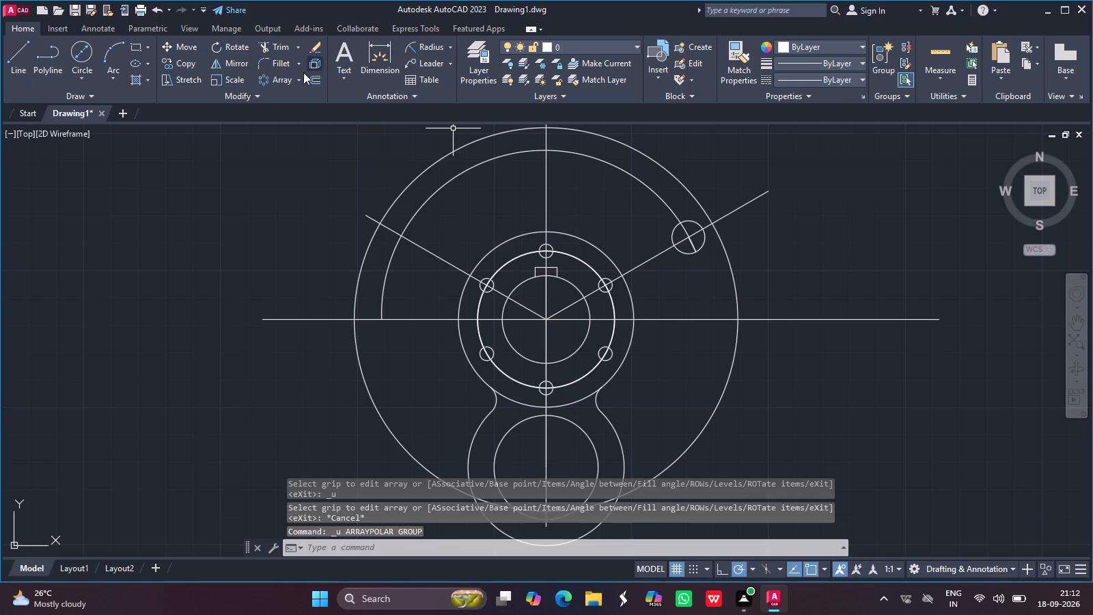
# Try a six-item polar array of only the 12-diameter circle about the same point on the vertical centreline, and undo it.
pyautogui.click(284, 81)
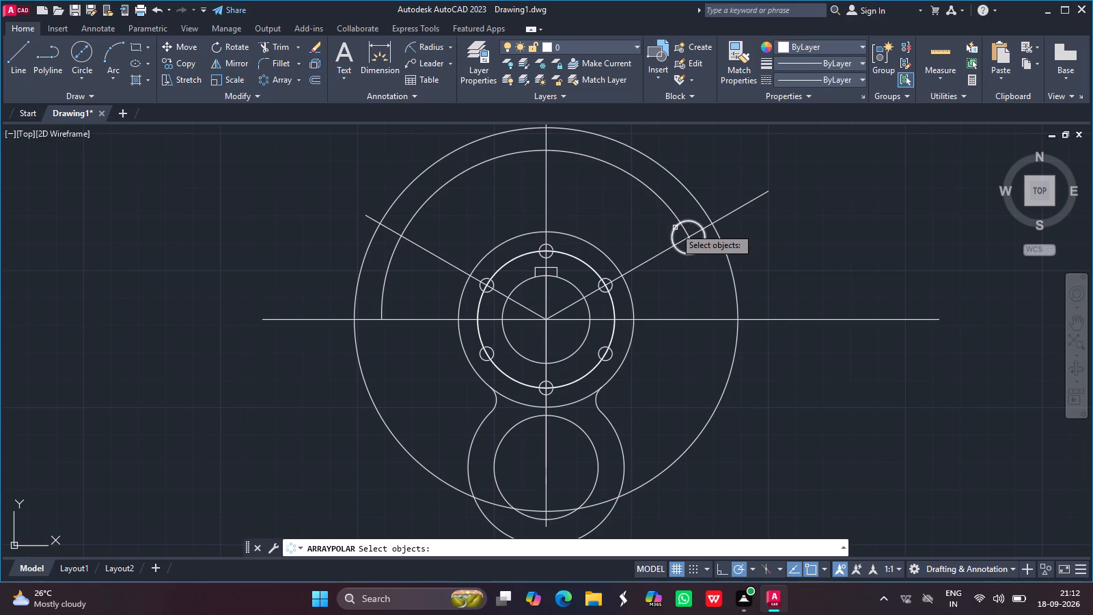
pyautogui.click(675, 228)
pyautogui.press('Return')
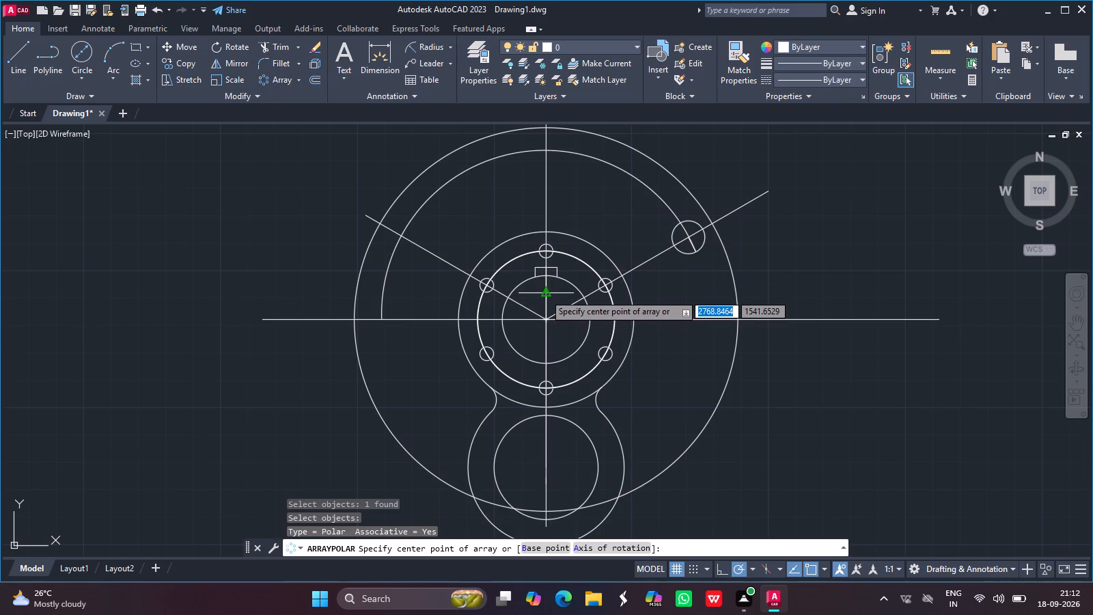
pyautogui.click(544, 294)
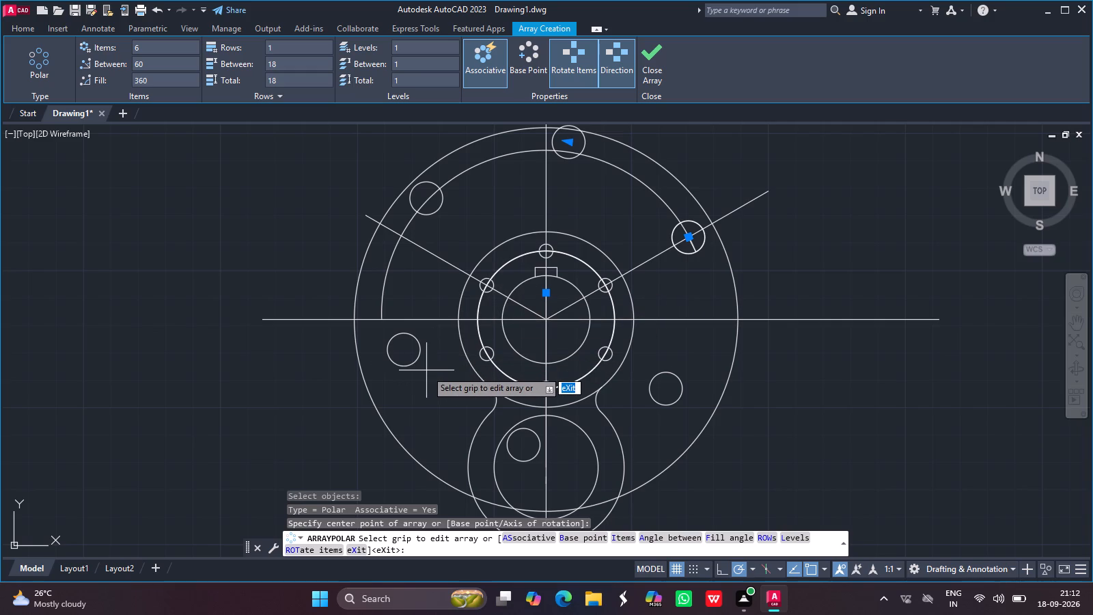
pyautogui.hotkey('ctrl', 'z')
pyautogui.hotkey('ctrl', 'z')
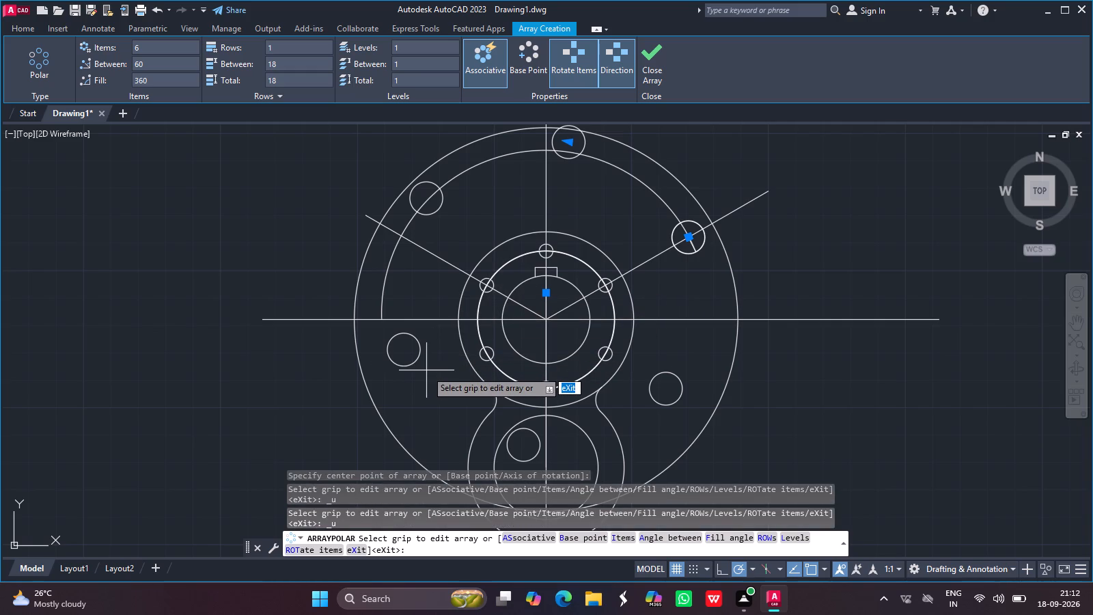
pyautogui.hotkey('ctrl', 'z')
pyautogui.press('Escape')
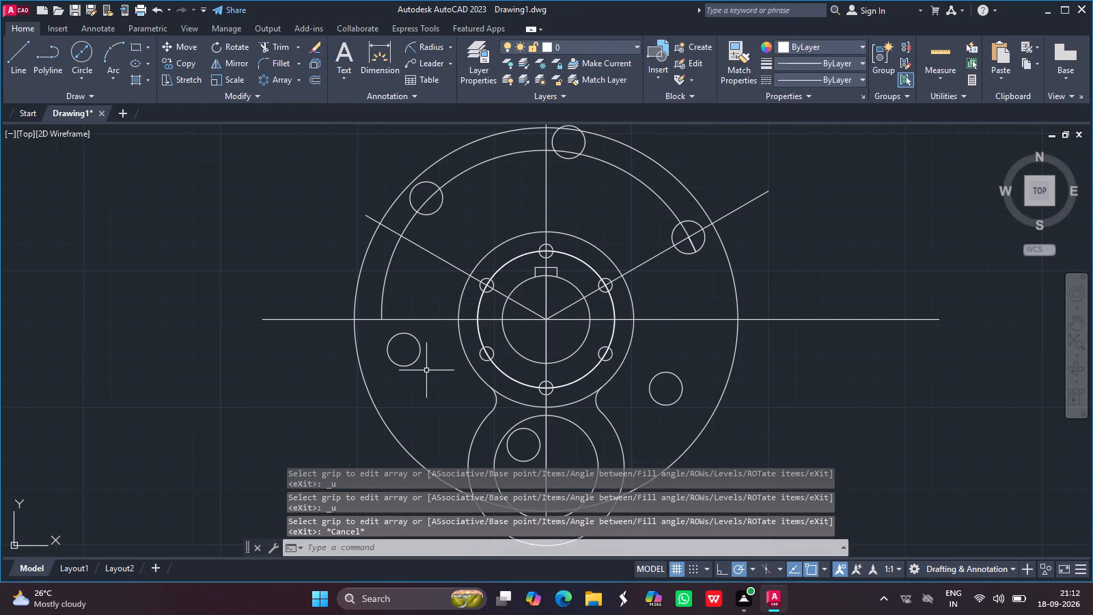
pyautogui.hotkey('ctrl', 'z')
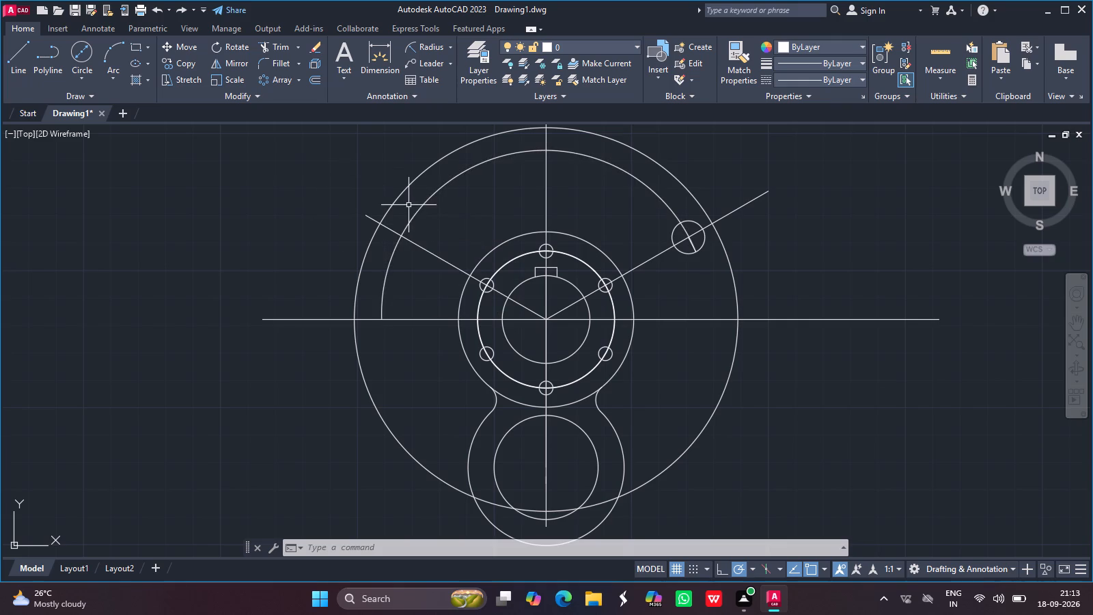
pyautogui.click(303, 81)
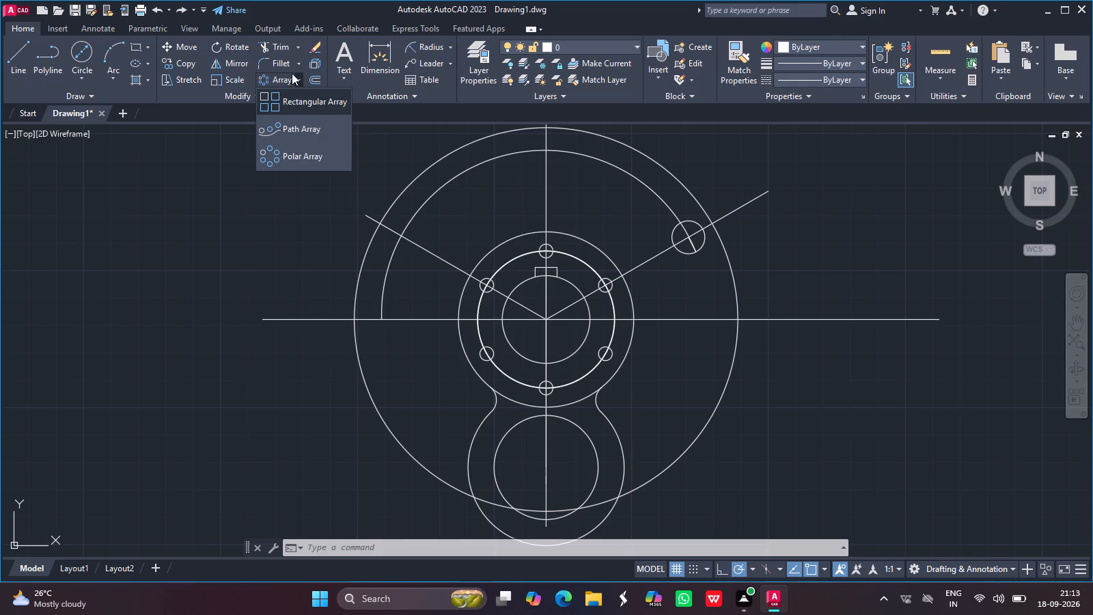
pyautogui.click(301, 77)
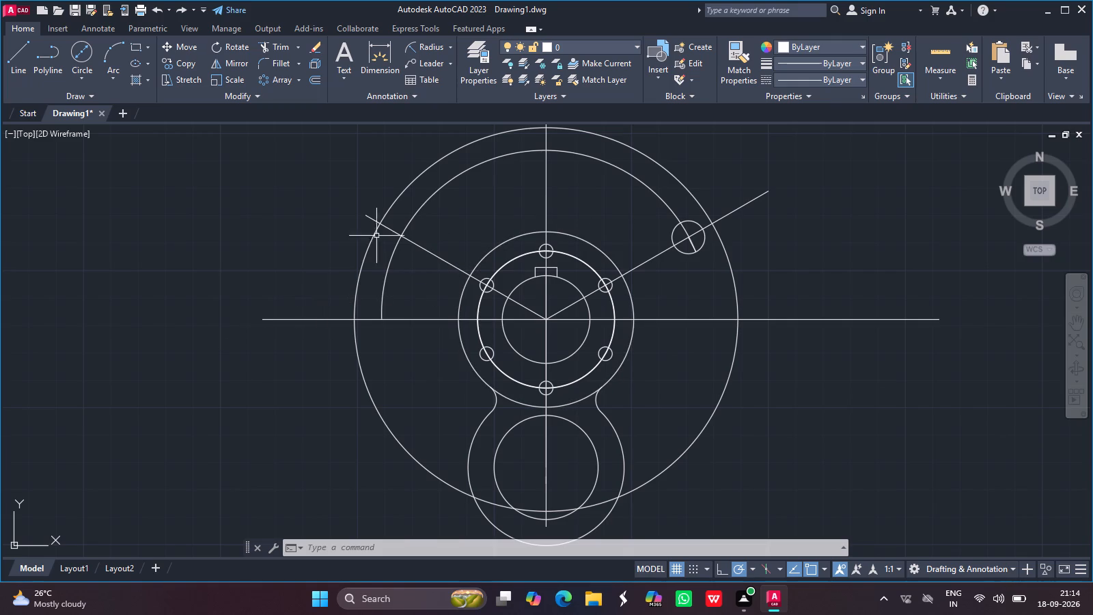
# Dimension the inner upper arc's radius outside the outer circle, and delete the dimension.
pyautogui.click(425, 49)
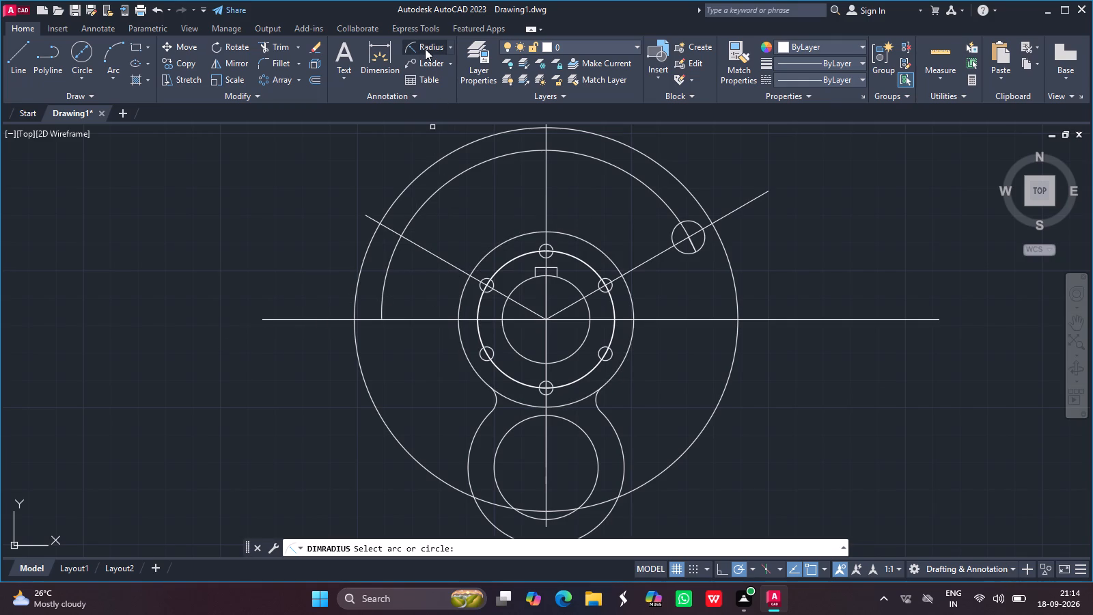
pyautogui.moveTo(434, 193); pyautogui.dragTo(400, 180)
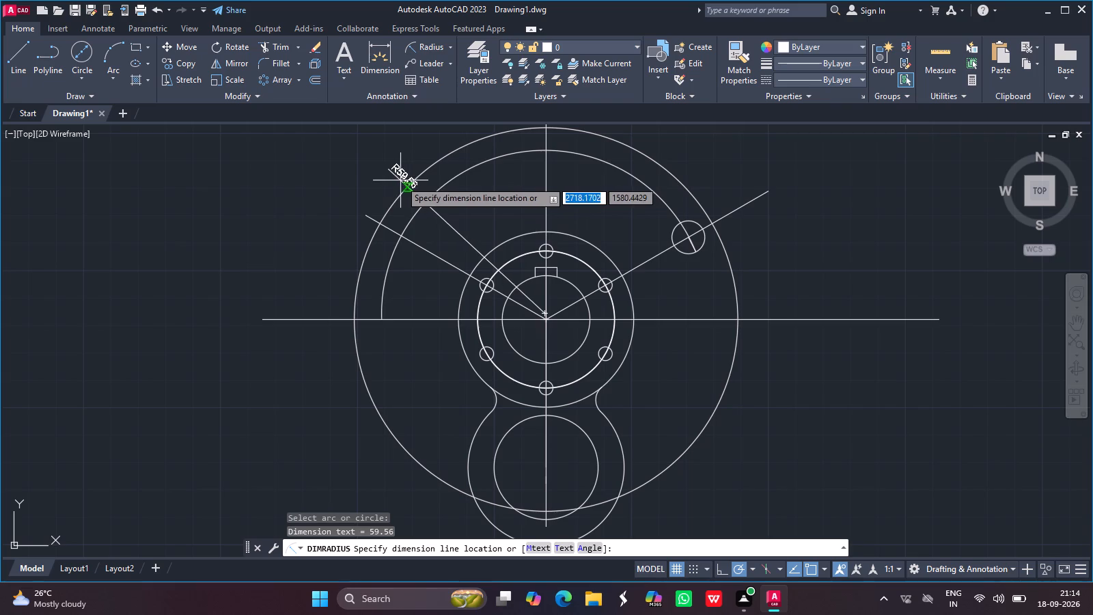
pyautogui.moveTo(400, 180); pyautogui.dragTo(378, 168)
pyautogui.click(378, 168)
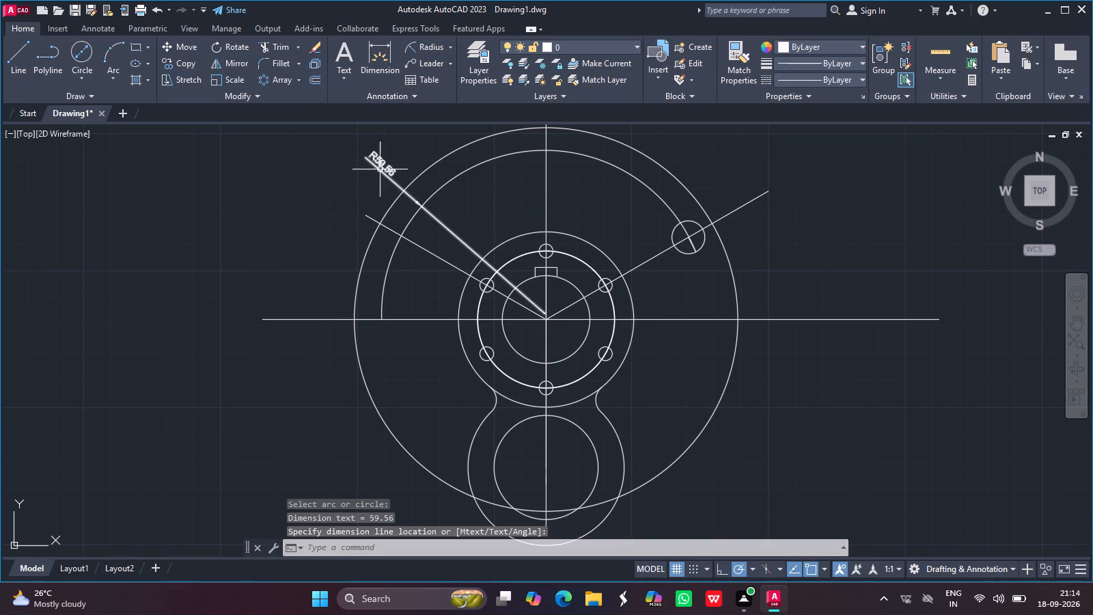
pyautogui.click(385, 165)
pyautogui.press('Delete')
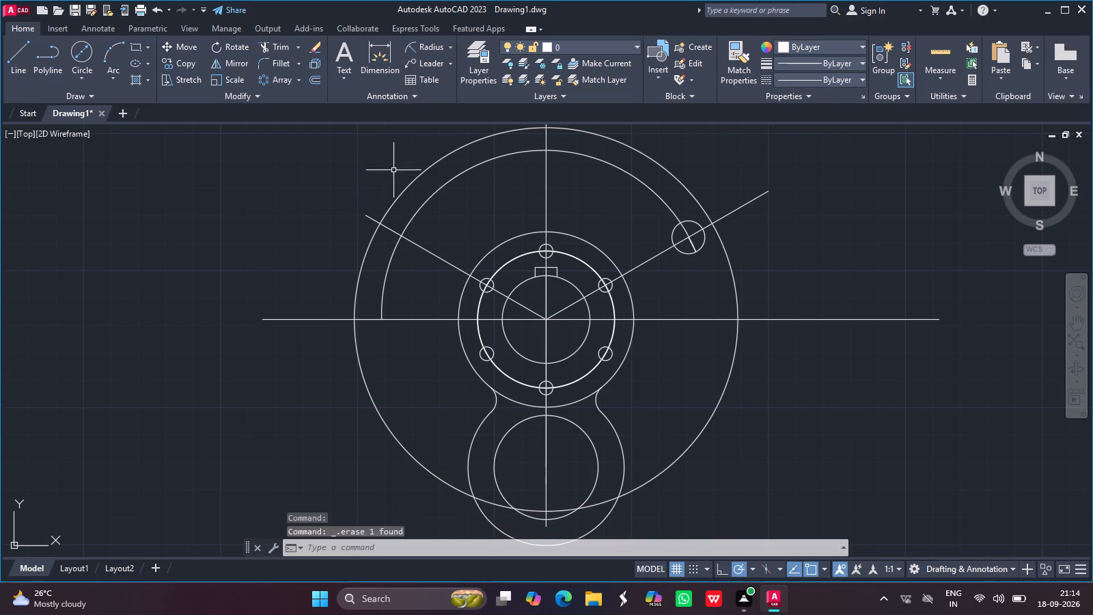
# Undo the recent edits back to the original upper arc, removing the 12-diameter circle, three-point arc and short helper line.
pyautogui.hotkey('ctrl', 'z')
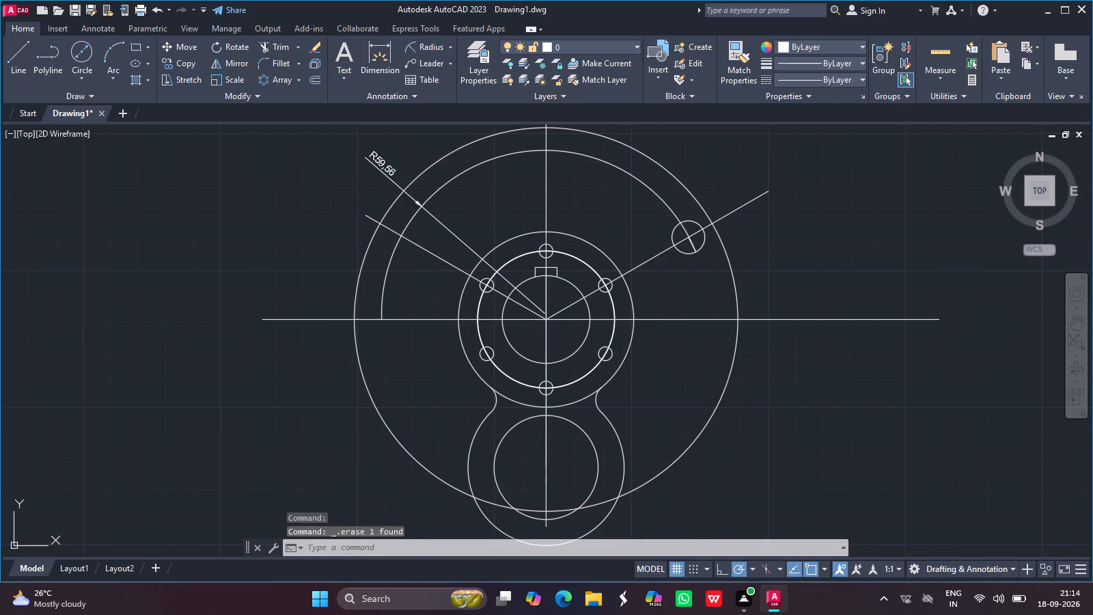
pyautogui.hotkey('ctrl', 'z')
pyautogui.hotkey('ctrl', 'z')
pyautogui.hotkey('ctrl', 'z')
pyautogui.hotkey('ctrl', 'z')
pyautogui.hotkey('ctrl', 'z')
pyautogui.hotkey('ctrl', 'z')
pyautogui.hotkey('ctrl', 'z')
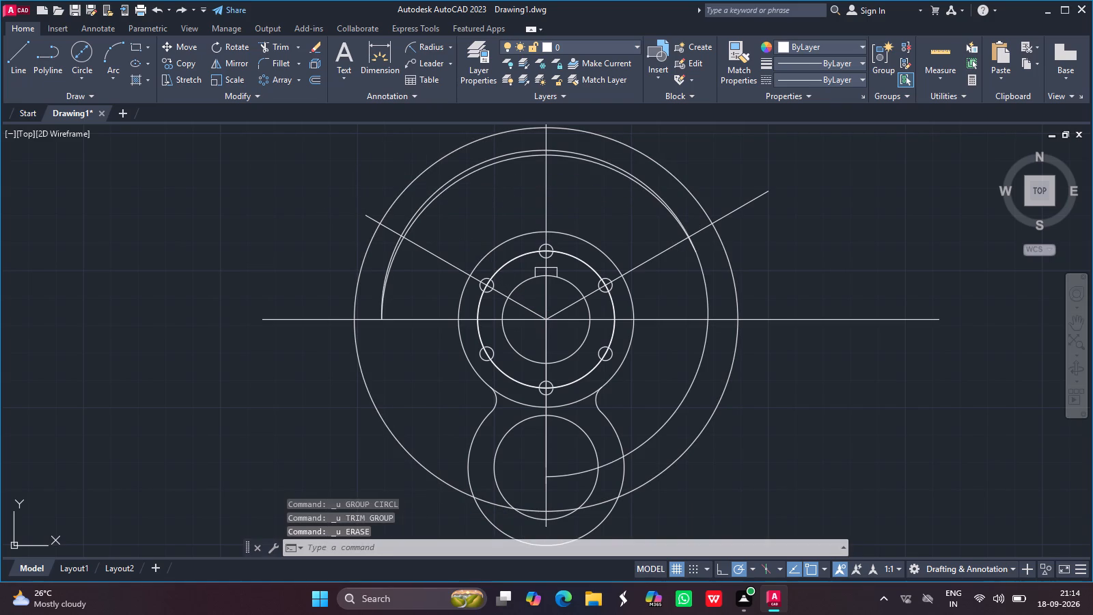
pyautogui.hotkey('ctrl', 'z')
pyautogui.hotkey('ctrl', 'z')
pyautogui.hotkey('ctrl', 'z')
pyautogui.hotkey('ctrl', 'z')
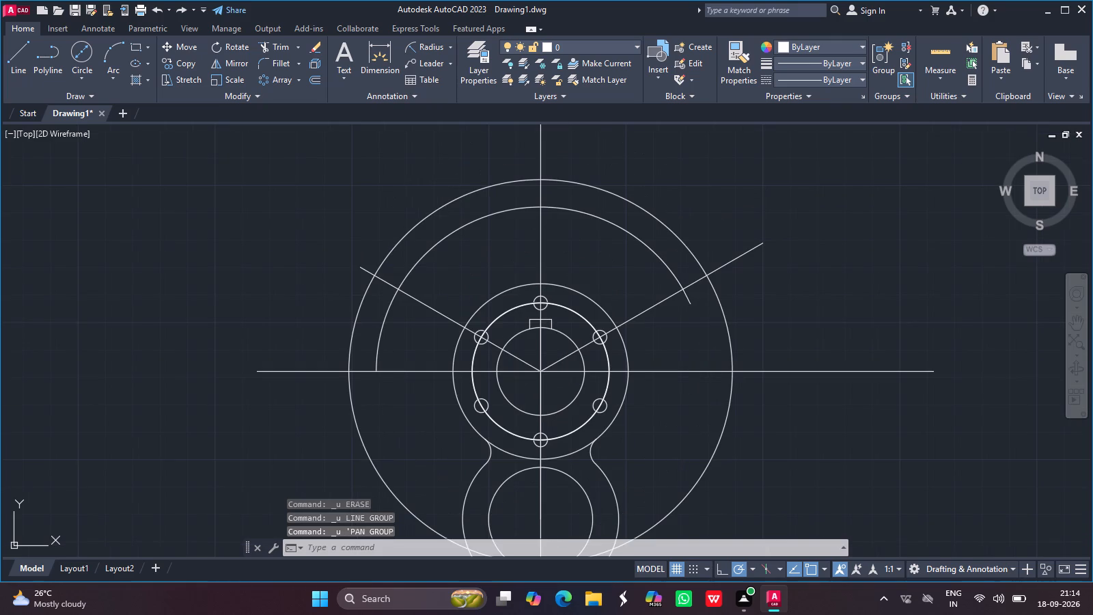
pyautogui.hotkey('ctrl', 'z')
pyautogui.hotkey('ctrl', 'z')
pyautogui.hotkey('ctrl', 'z')
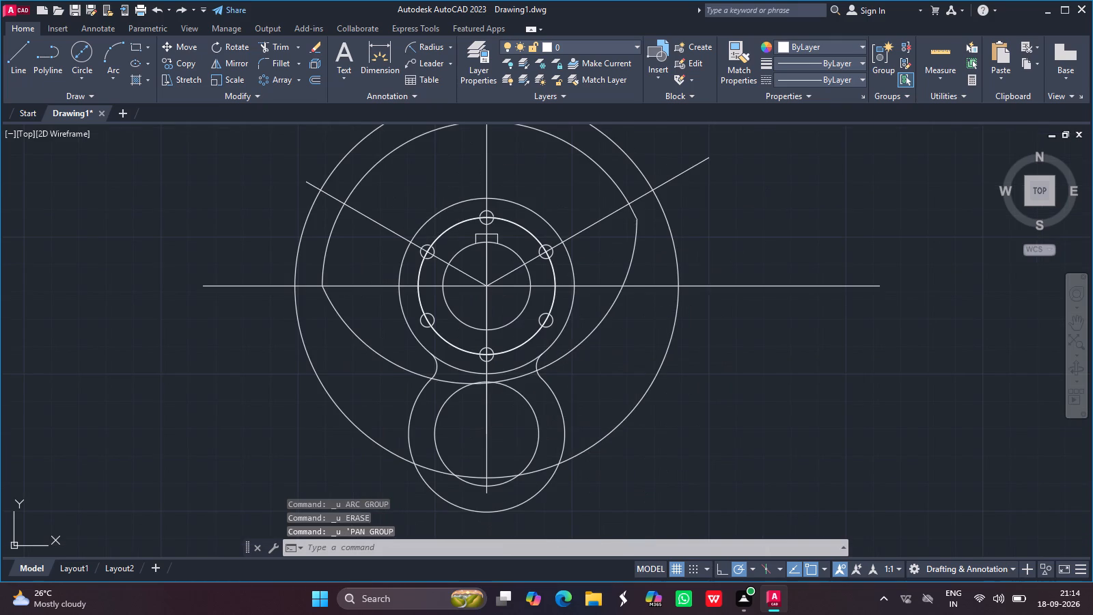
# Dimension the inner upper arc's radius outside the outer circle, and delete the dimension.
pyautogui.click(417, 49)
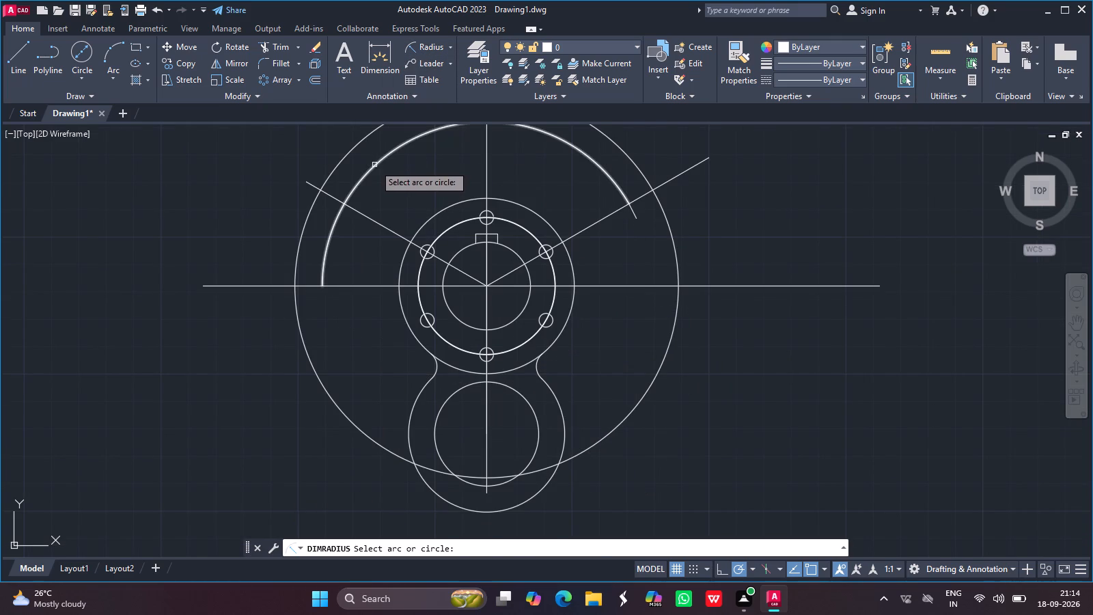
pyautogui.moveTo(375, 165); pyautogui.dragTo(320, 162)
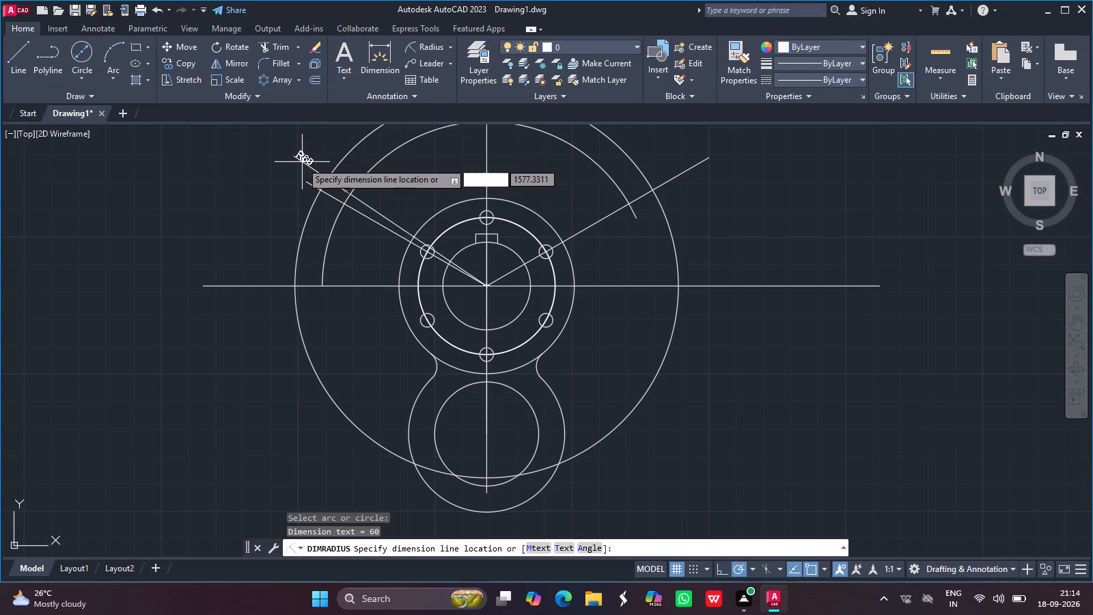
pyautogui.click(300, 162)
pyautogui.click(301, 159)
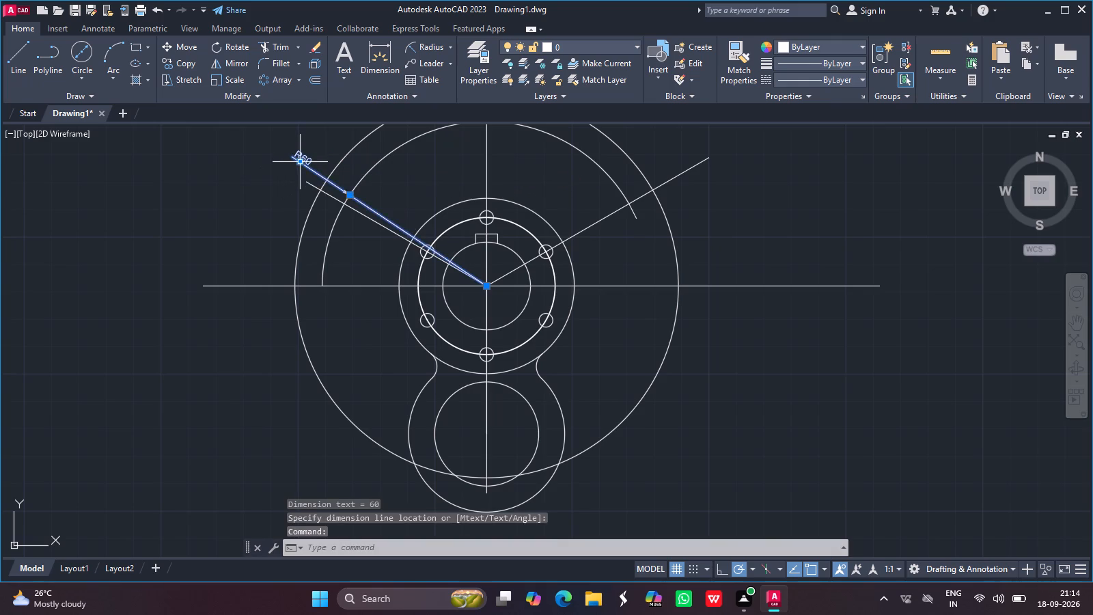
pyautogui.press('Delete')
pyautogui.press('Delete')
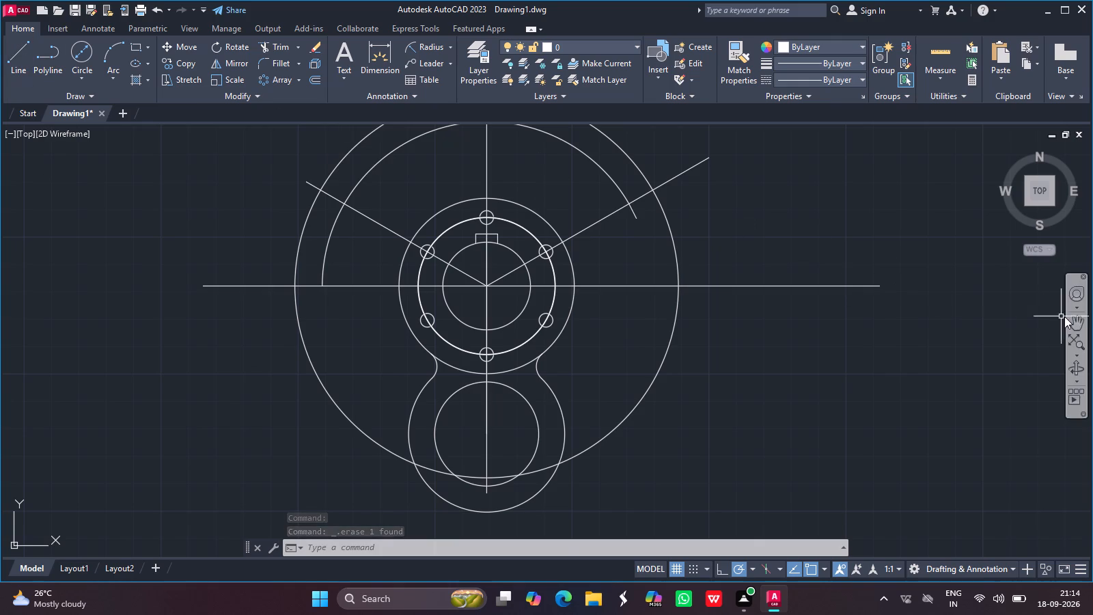
# Draw a 12-diameter circle centred where the inner upper arc crosses the right-hand inclined line.
pyautogui.click(1080, 325)
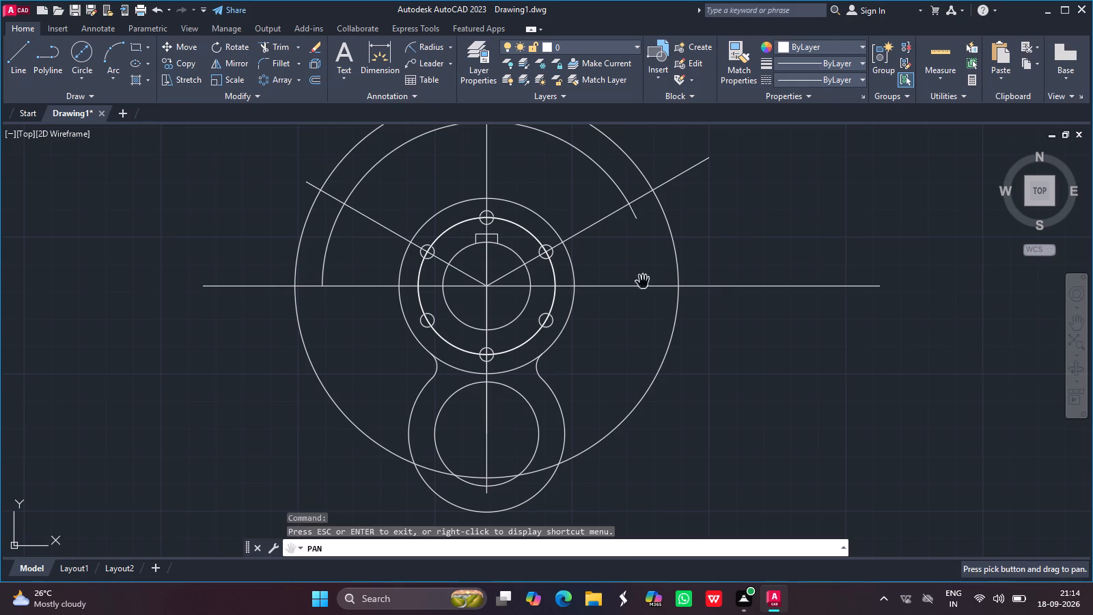
pyautogui.moveTo(489, 288); pyautogui.dragTo(501, 330)
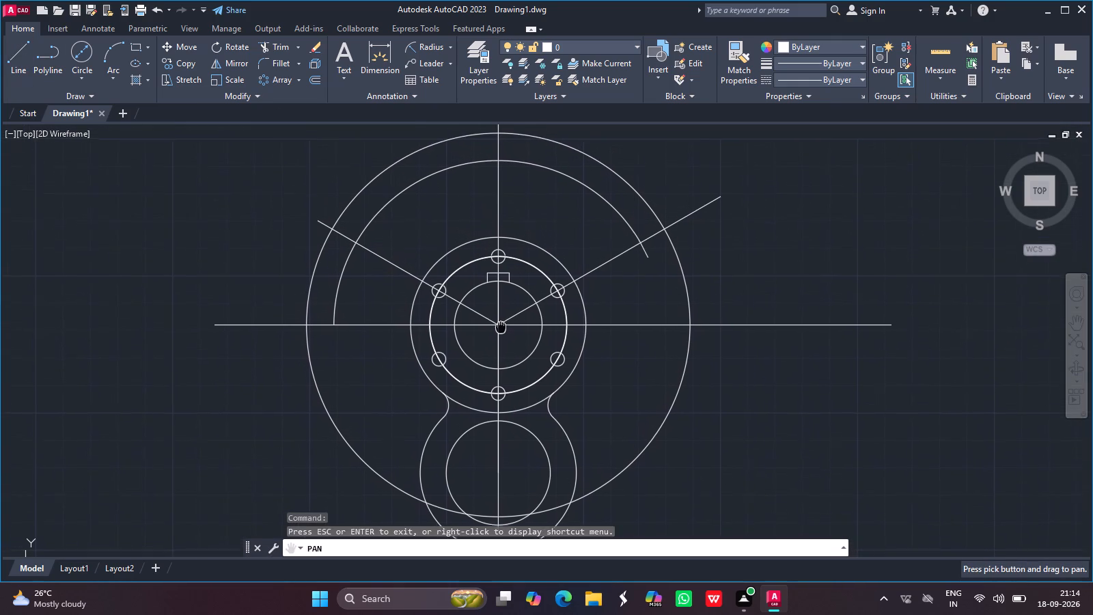
pyautogui.moveTo(501, 330); pyautogui.dragTo(501, 331)
pyautogui.press('Escape')
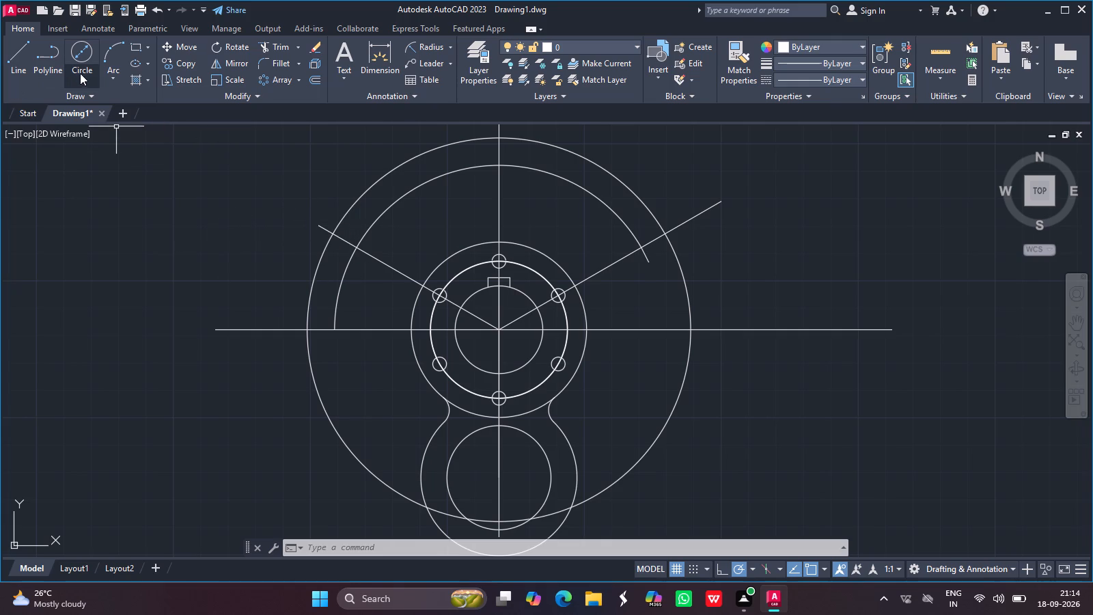
pyautogui.click(80, 49)
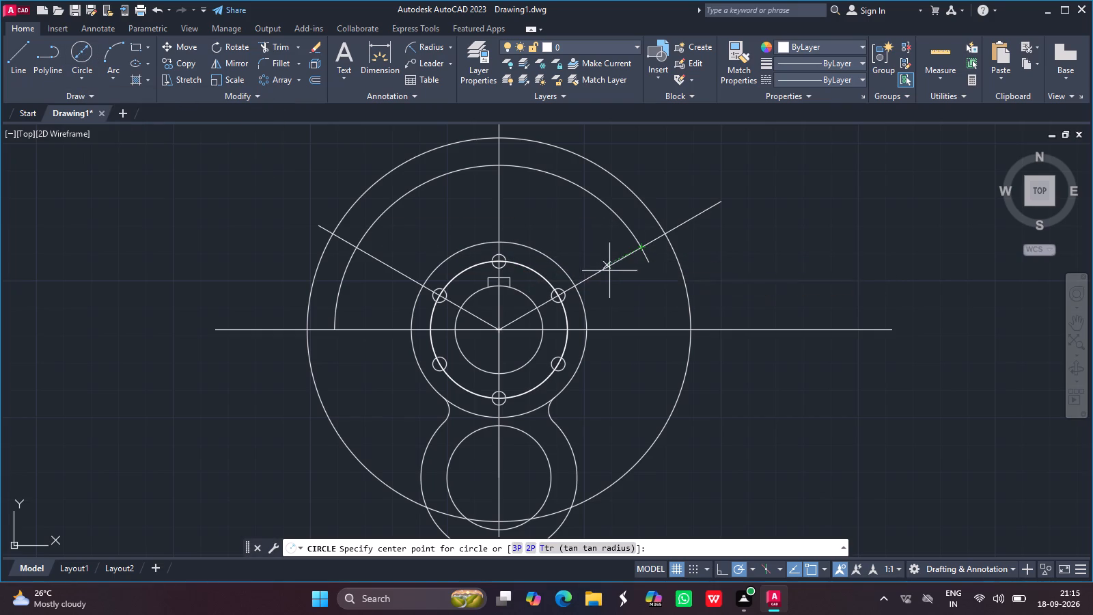
pyautogui.moveTo(643, 250); pyautogui.dragTo(636, 232)
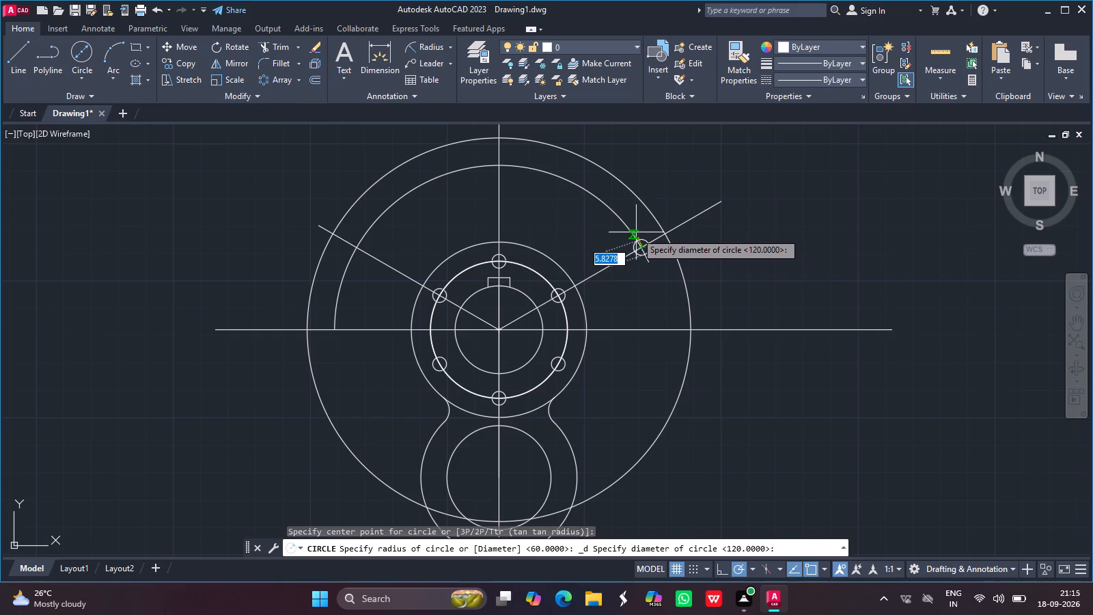
pyautogui.write('12')
pyautogui.press('Return')
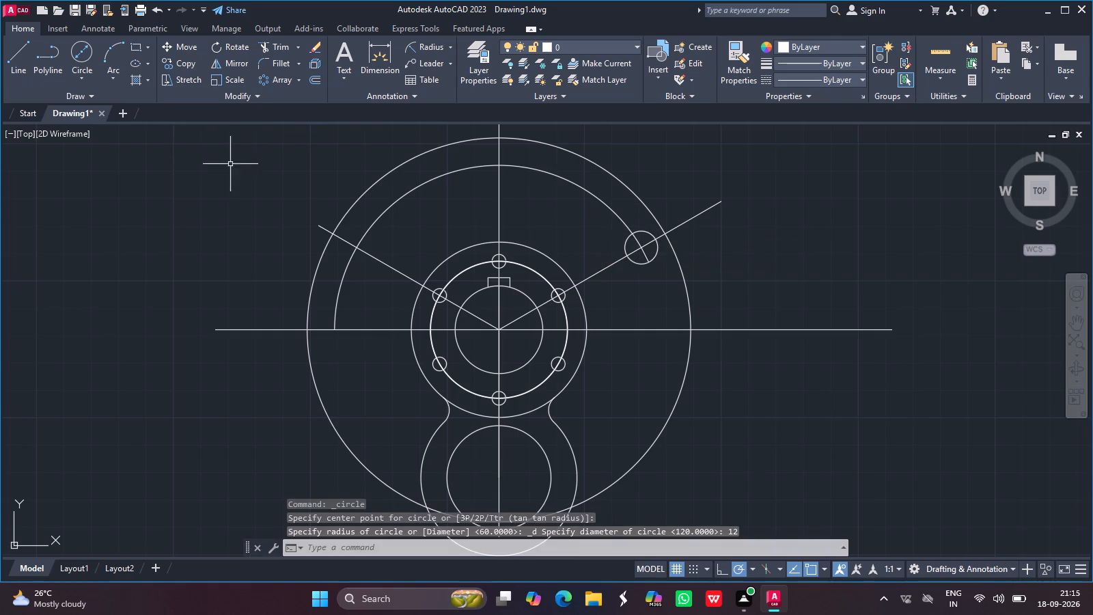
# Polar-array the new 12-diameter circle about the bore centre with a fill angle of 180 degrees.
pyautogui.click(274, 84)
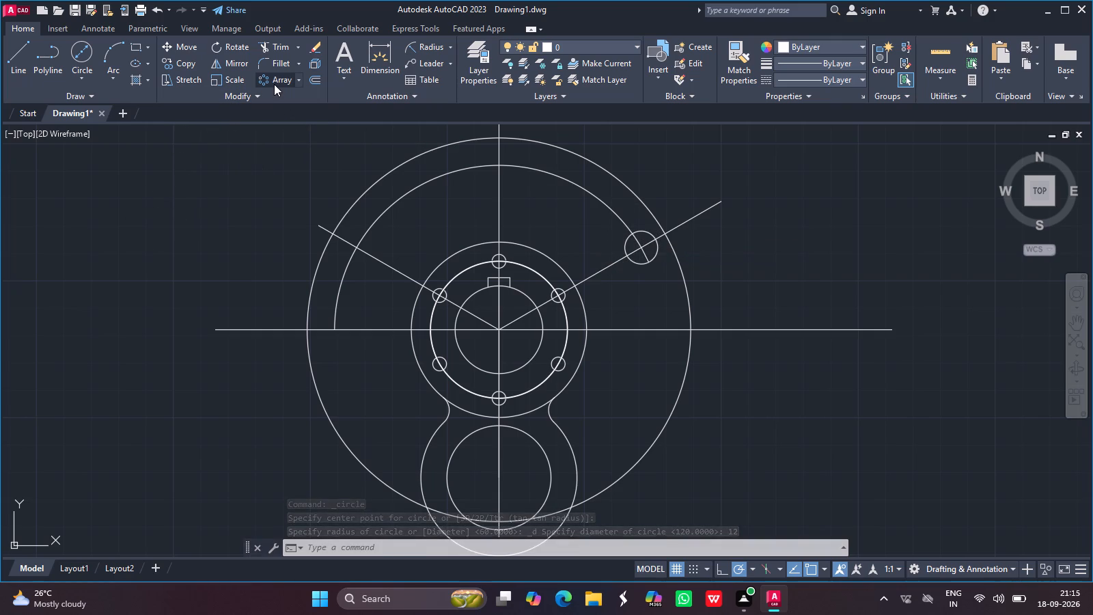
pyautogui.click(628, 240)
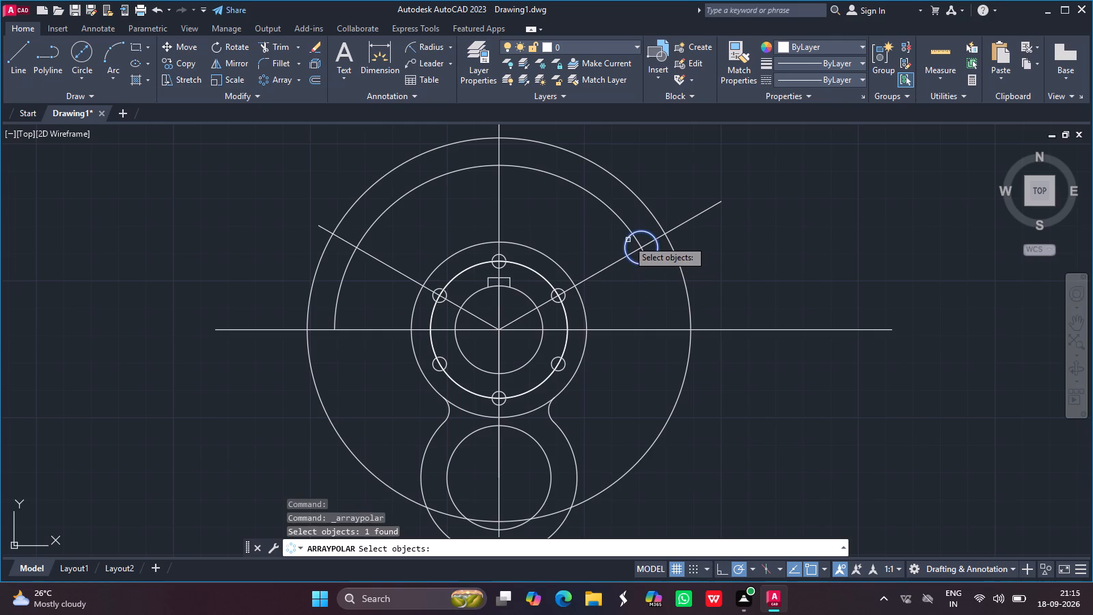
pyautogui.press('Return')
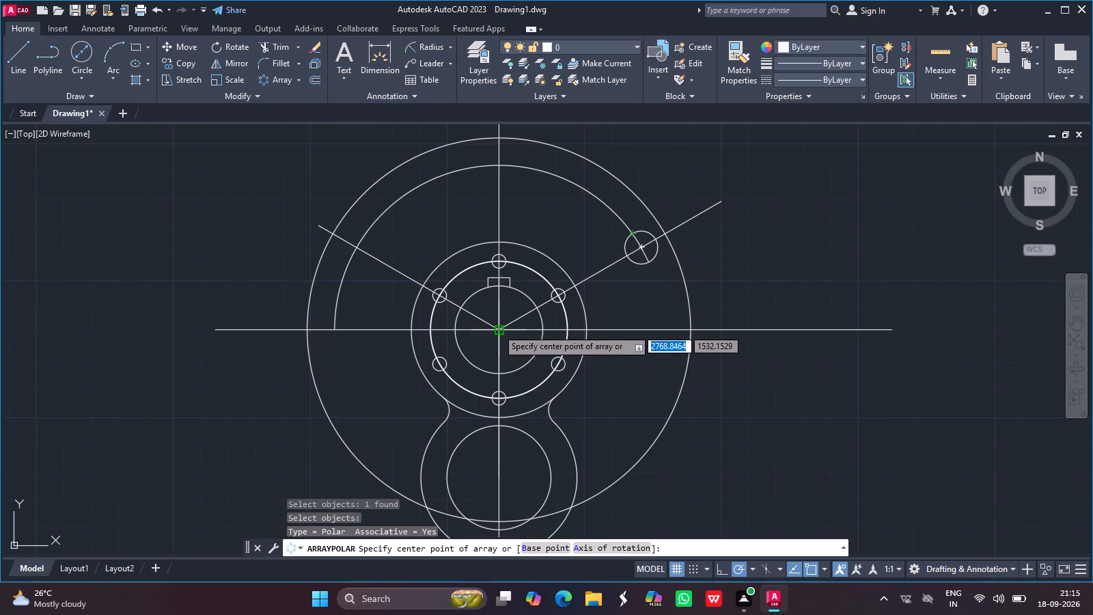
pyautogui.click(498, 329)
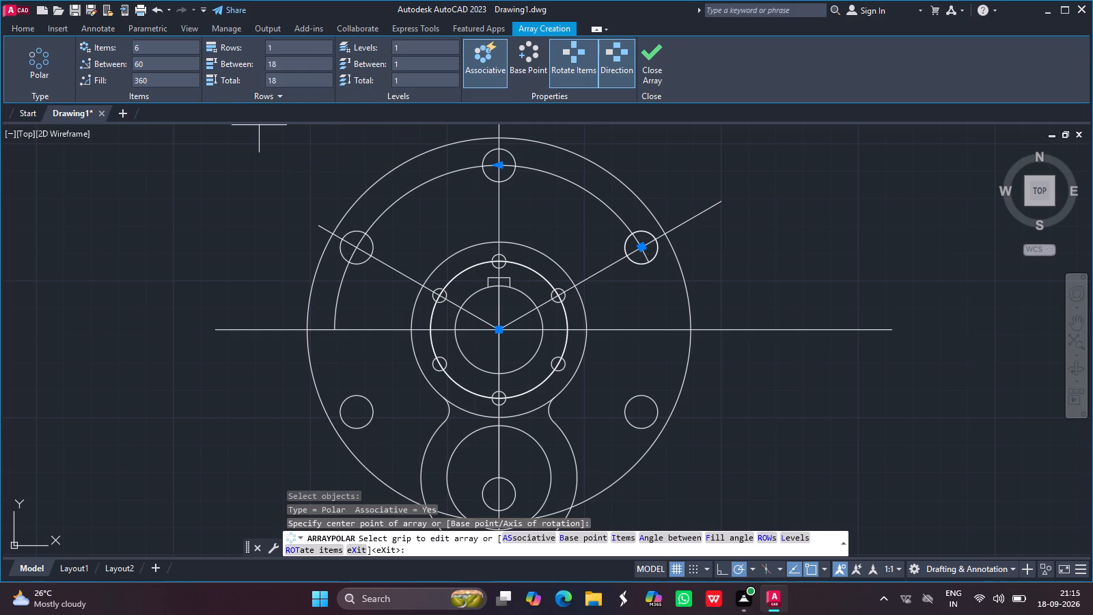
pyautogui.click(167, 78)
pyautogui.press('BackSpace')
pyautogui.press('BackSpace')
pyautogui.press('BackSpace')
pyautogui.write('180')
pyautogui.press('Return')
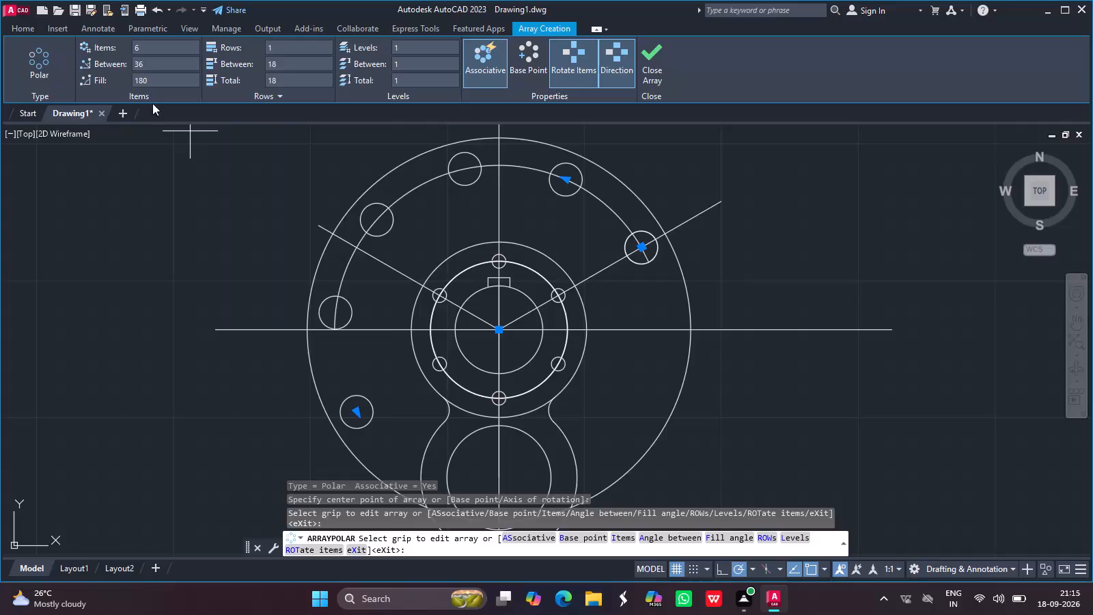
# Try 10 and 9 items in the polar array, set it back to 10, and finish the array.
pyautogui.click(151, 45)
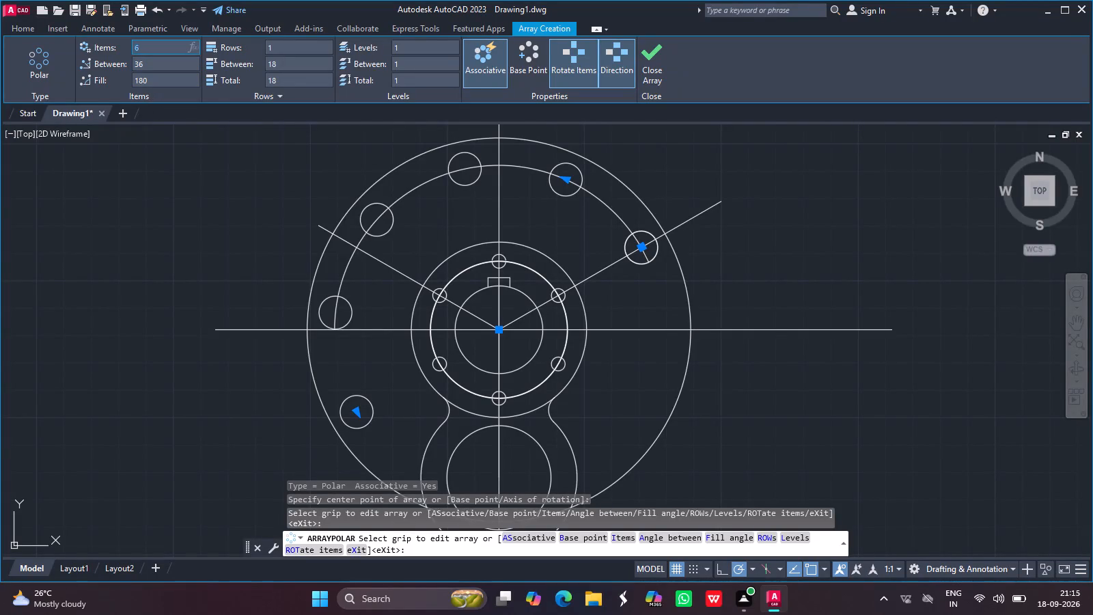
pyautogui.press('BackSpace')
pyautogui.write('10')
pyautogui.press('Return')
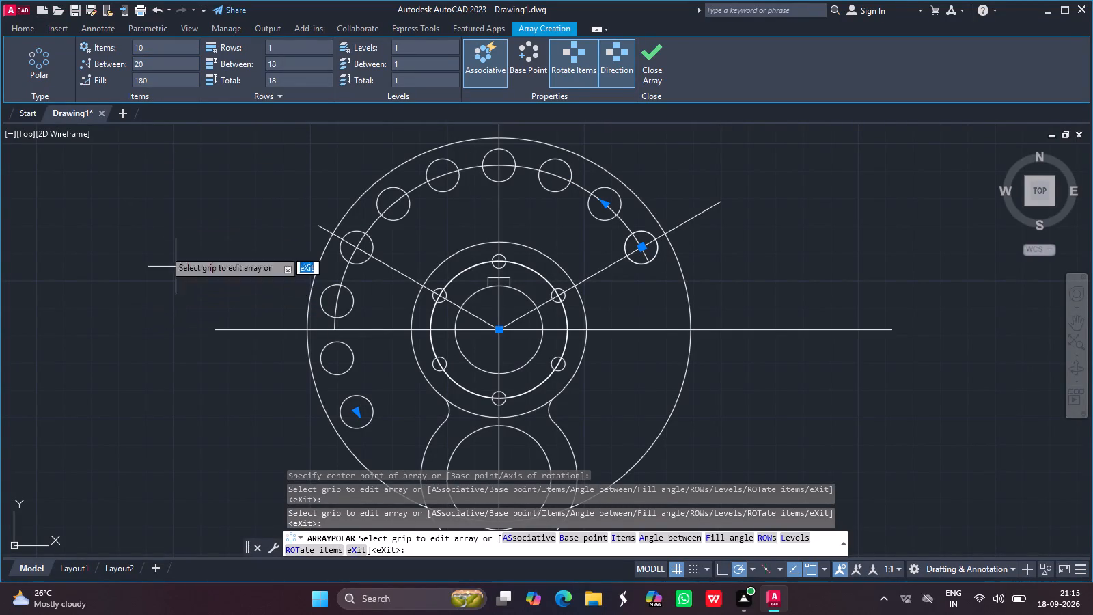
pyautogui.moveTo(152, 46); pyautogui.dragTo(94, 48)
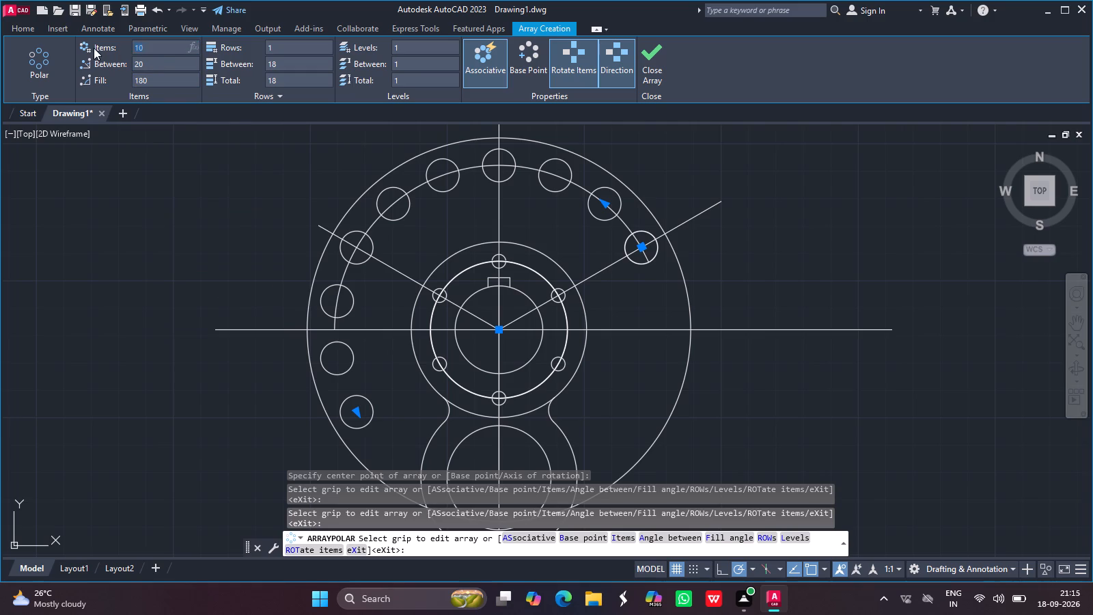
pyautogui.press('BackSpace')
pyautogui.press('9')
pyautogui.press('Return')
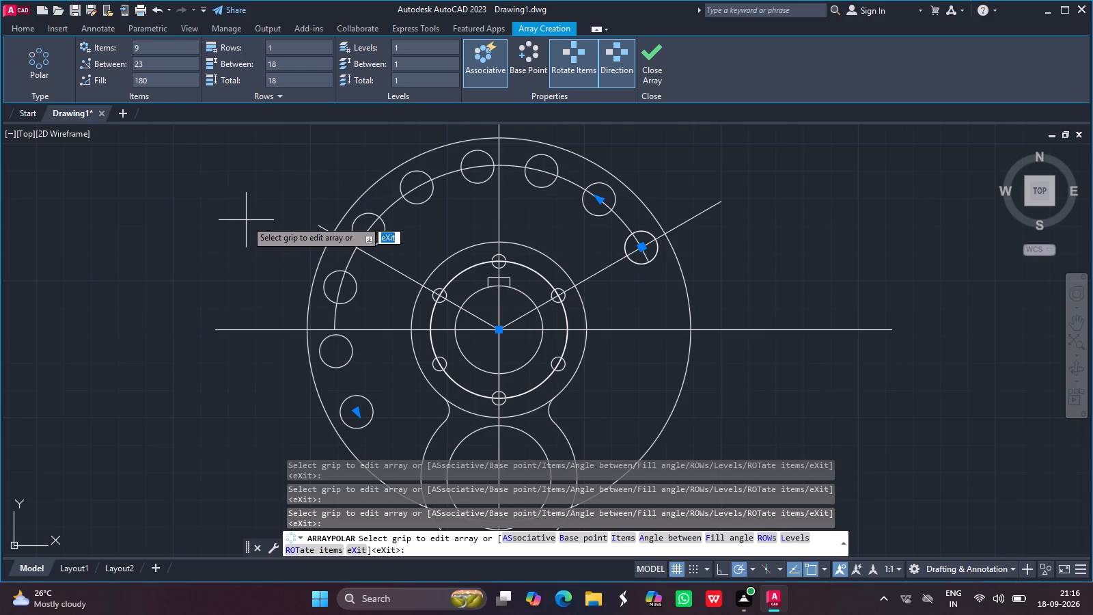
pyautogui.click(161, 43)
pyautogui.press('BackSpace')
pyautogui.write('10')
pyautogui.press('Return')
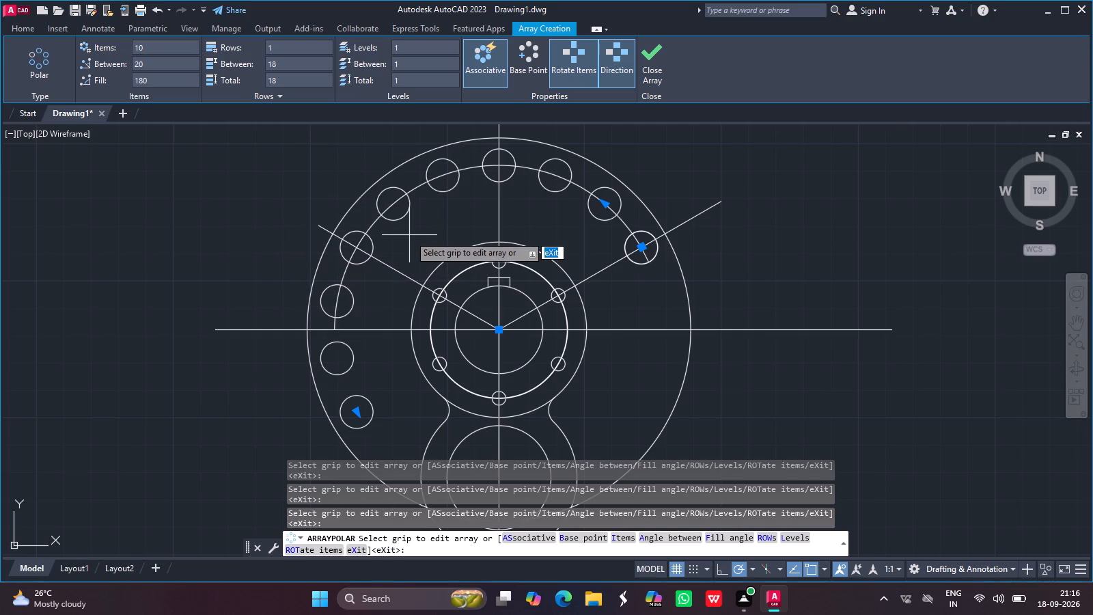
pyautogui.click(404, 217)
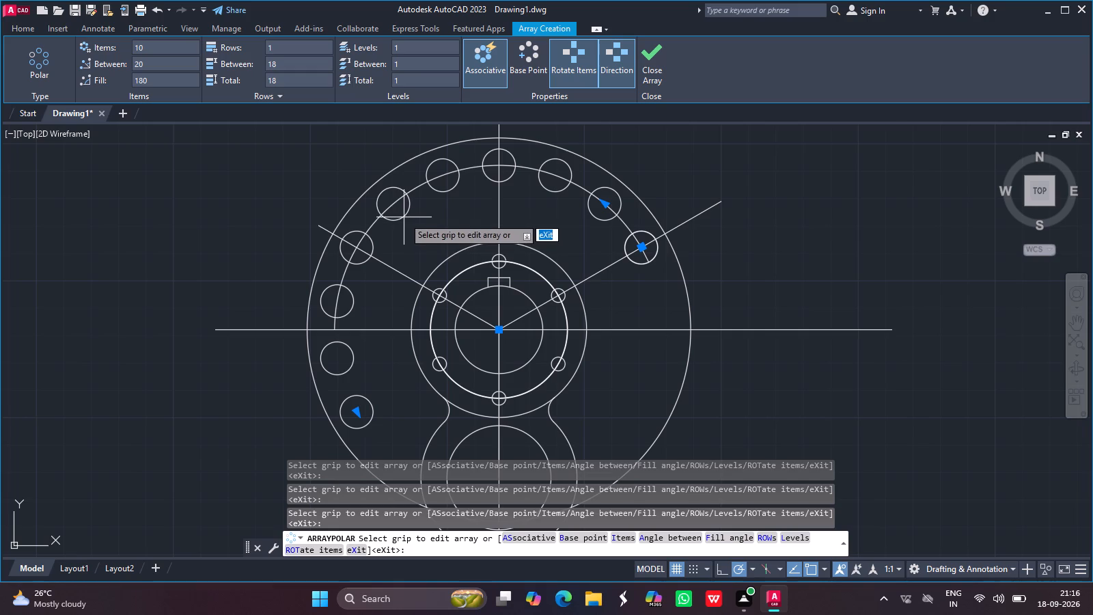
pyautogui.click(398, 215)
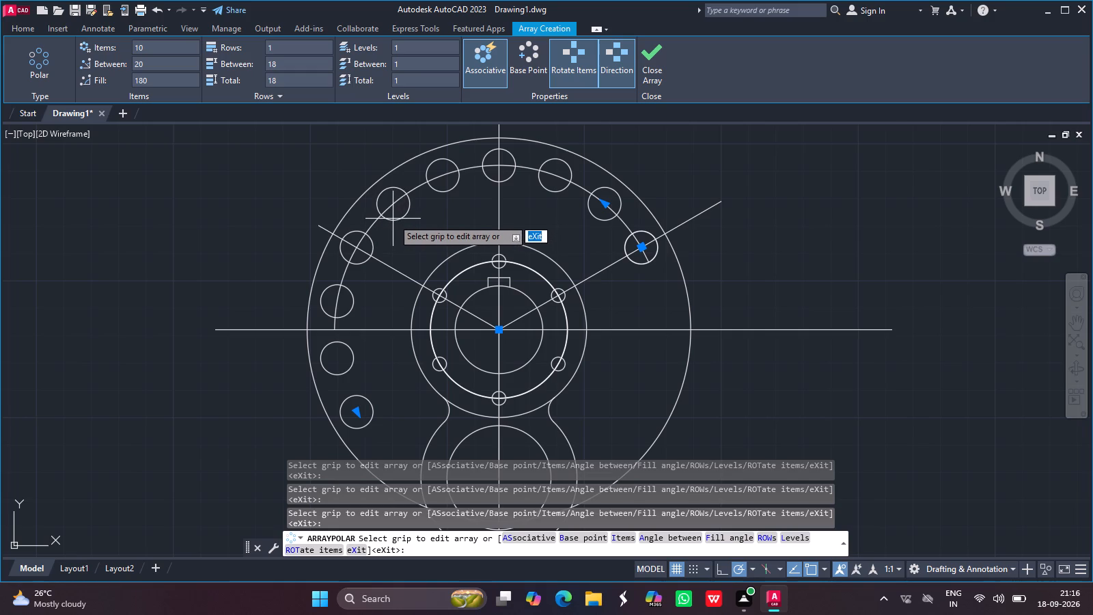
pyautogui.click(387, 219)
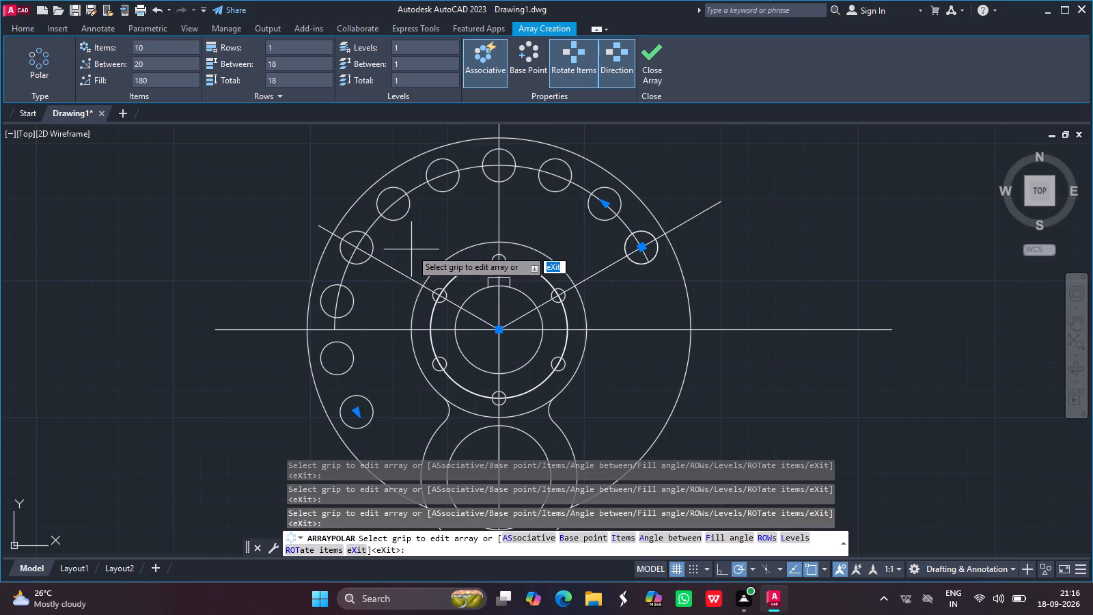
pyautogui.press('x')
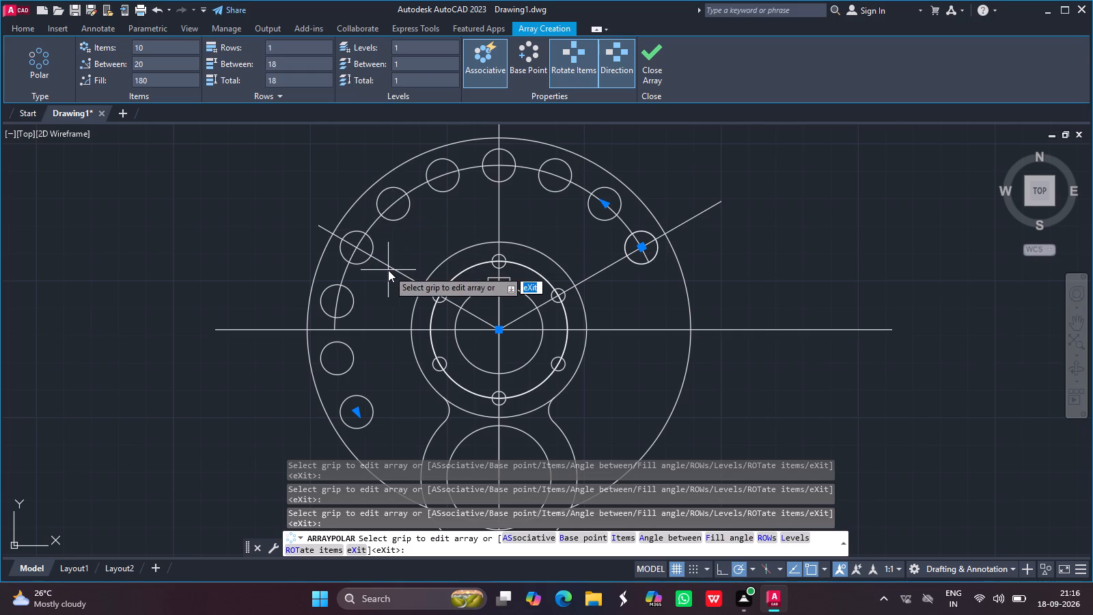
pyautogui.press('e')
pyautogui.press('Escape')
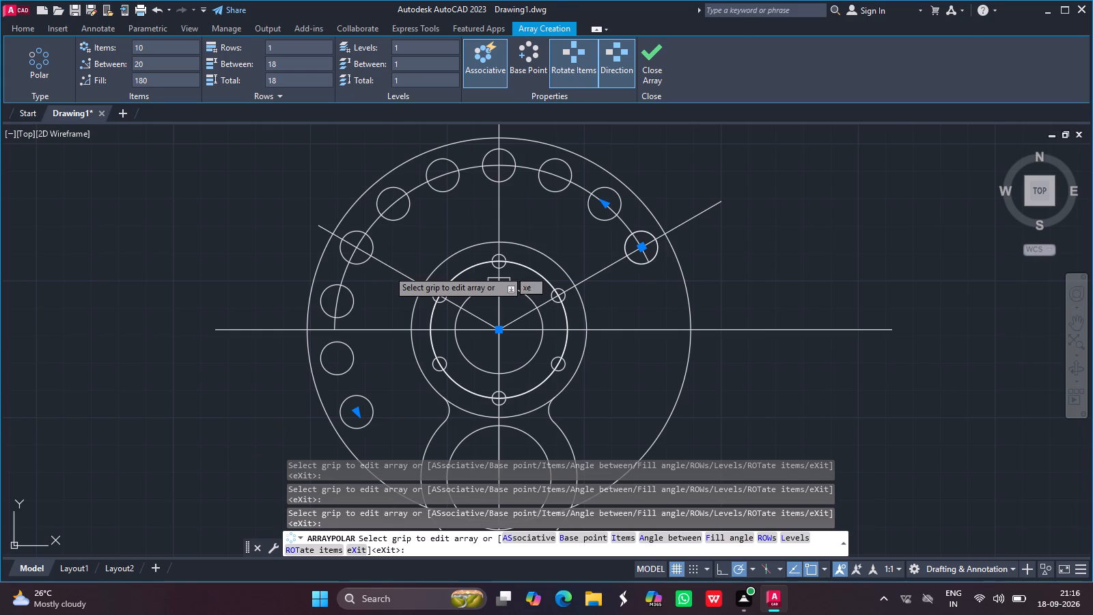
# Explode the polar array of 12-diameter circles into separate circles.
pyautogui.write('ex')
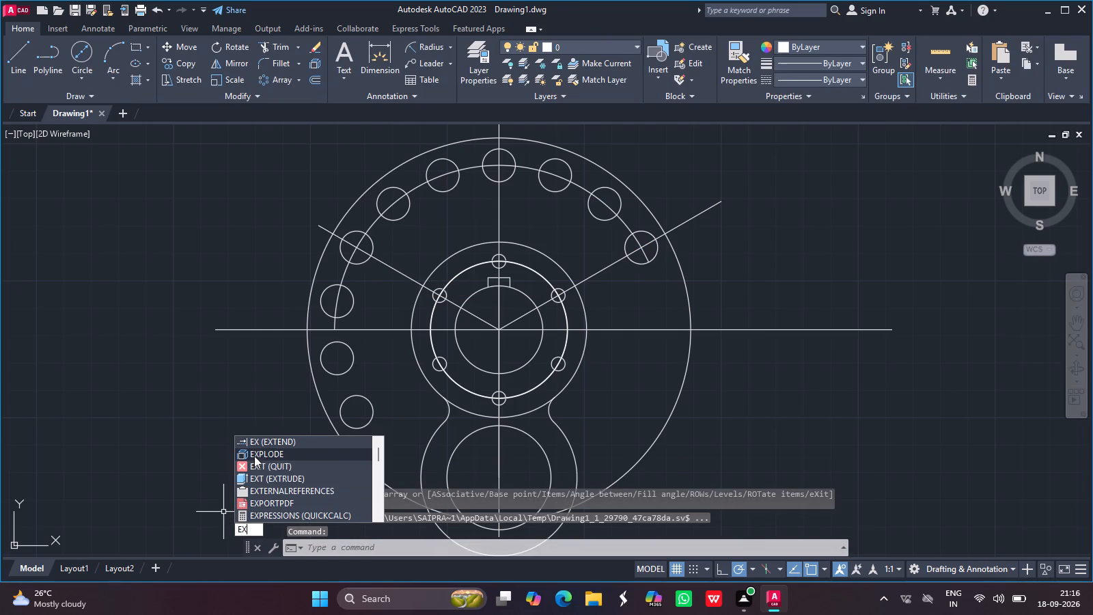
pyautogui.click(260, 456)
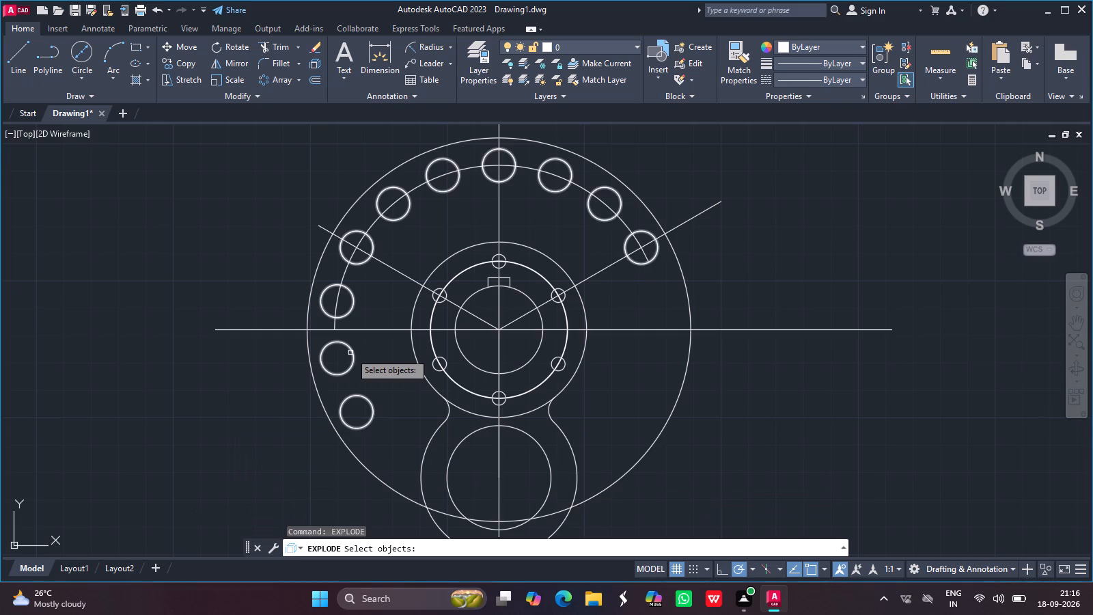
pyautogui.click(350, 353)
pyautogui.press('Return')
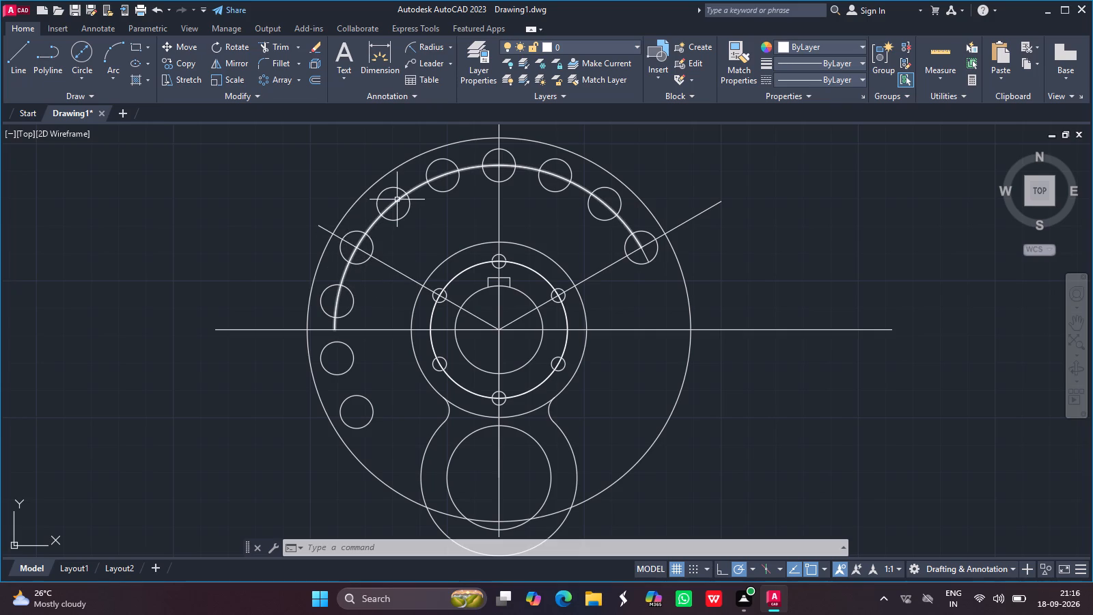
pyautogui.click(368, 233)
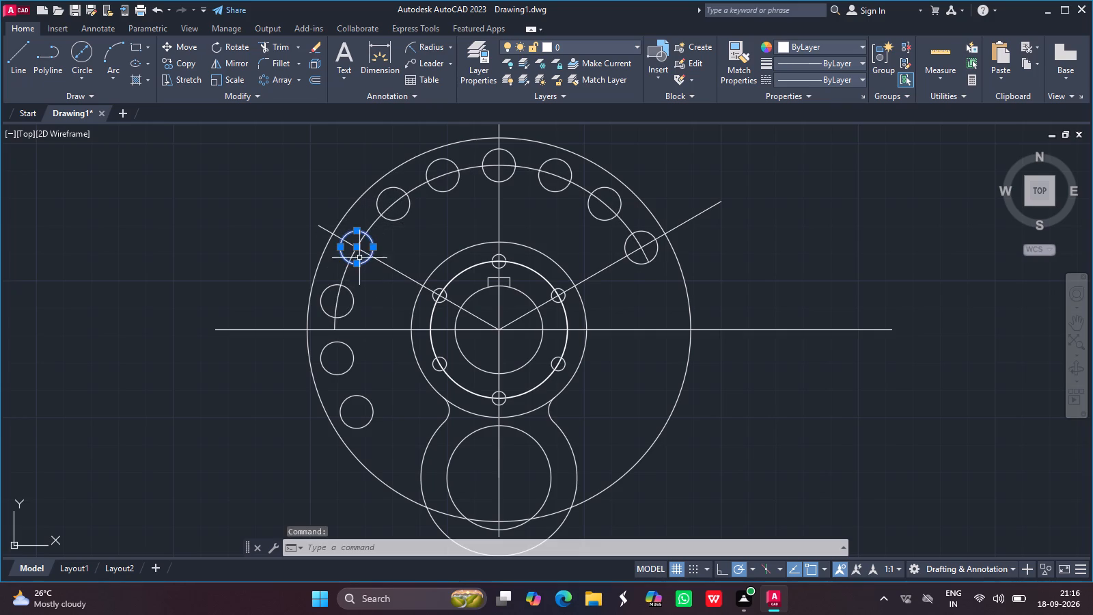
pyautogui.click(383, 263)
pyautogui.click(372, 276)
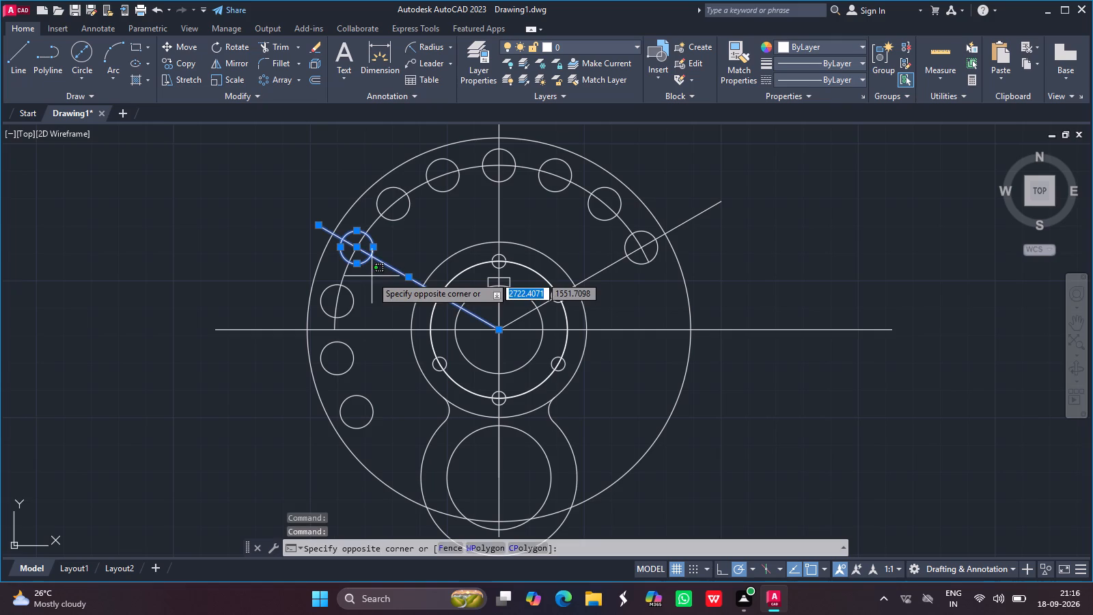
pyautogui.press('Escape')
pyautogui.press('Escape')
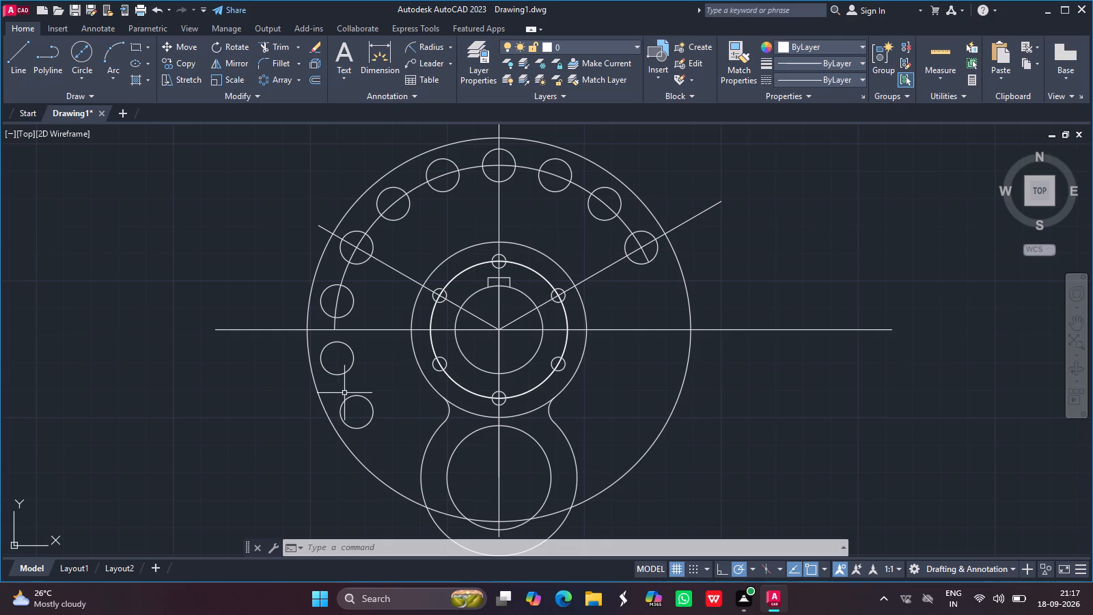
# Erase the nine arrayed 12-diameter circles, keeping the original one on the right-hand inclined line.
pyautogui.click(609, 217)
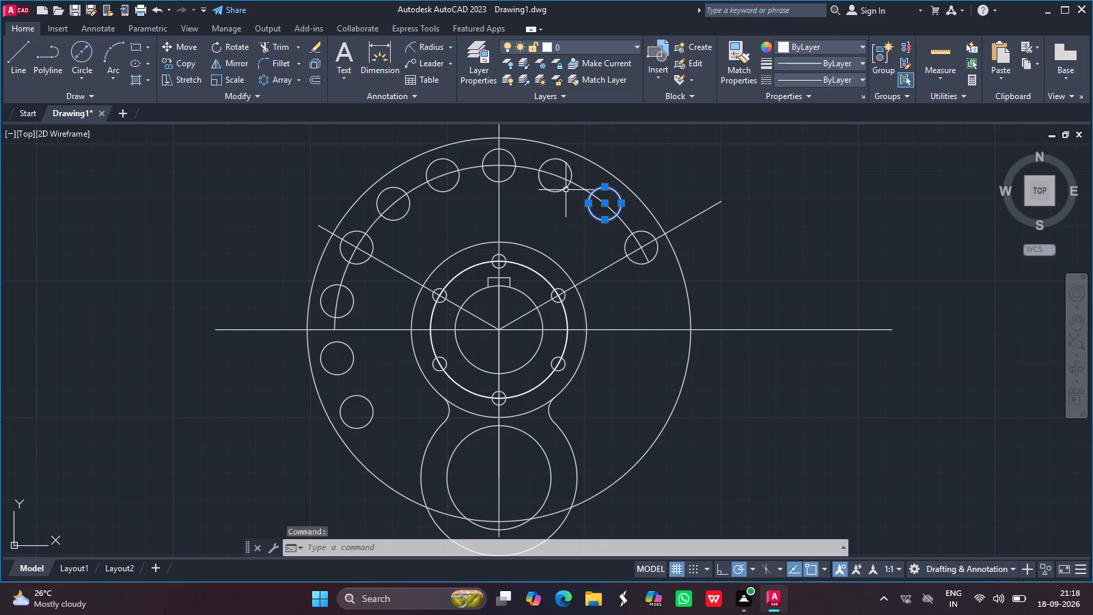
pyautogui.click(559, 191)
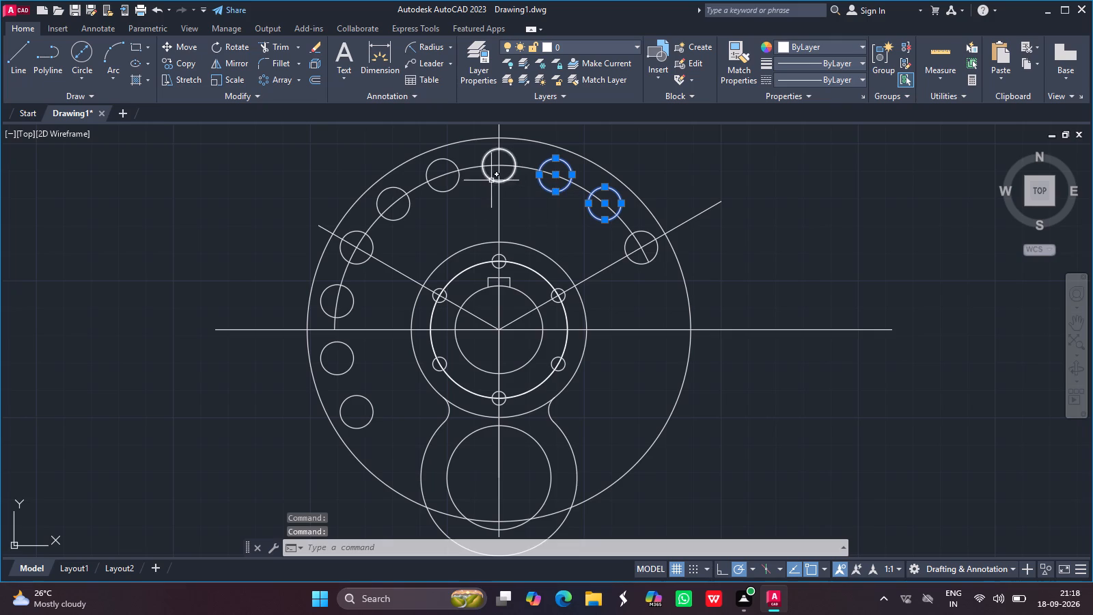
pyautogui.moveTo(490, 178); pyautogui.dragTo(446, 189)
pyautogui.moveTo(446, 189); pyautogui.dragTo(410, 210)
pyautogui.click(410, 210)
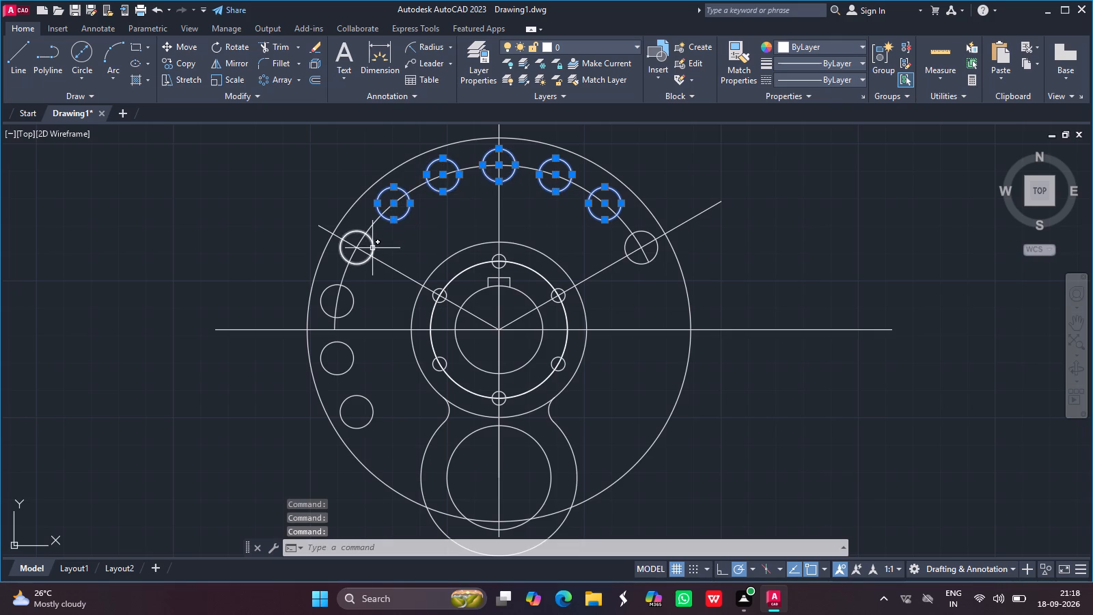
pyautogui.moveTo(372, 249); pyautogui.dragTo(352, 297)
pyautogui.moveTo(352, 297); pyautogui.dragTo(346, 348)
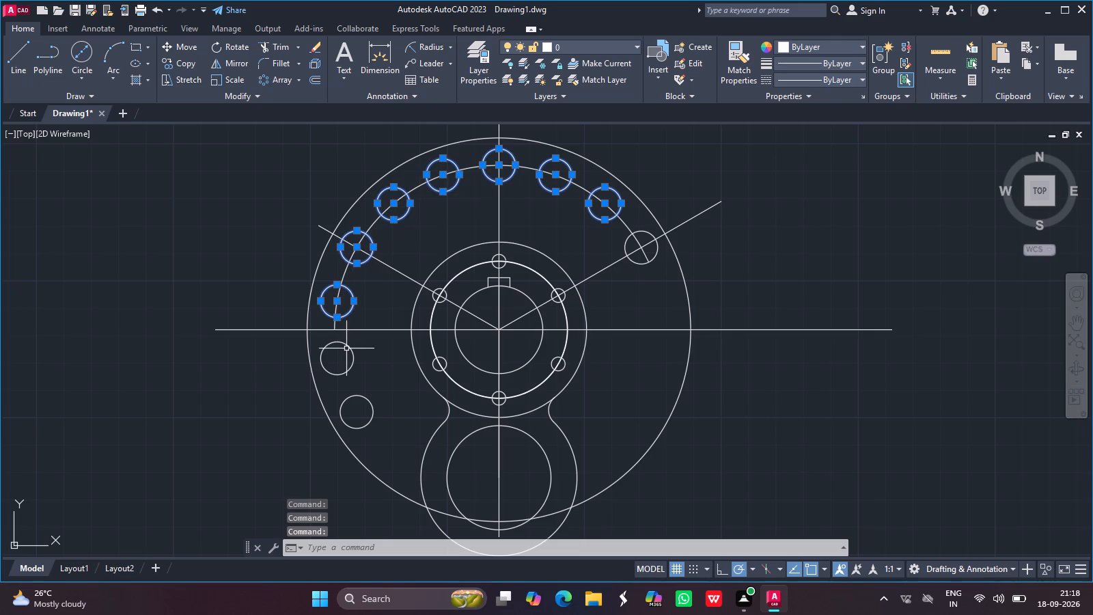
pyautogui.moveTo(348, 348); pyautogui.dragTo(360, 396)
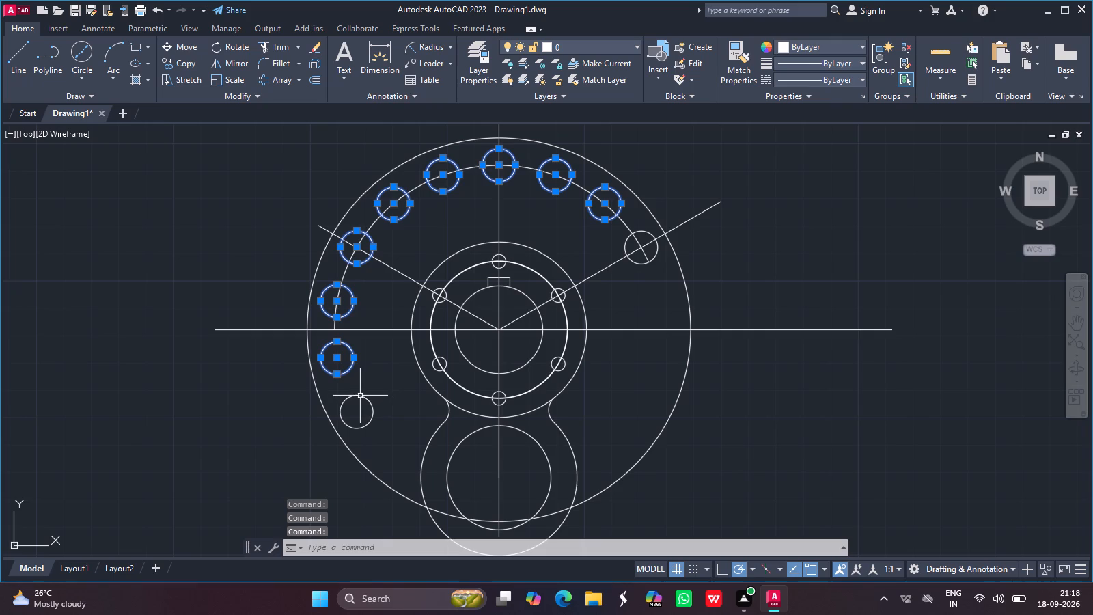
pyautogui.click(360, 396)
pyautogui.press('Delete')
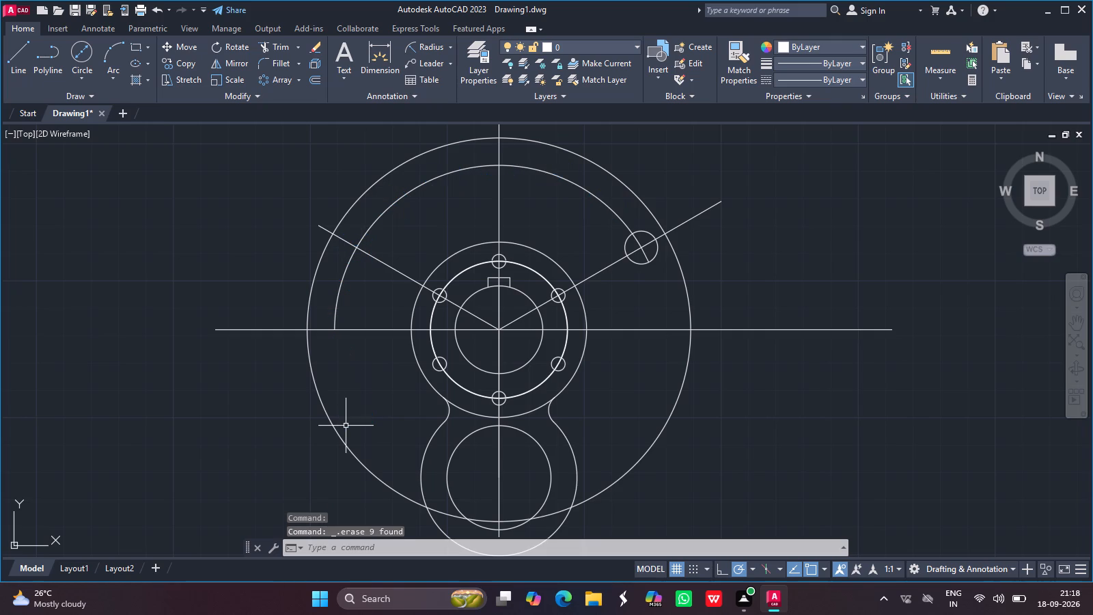
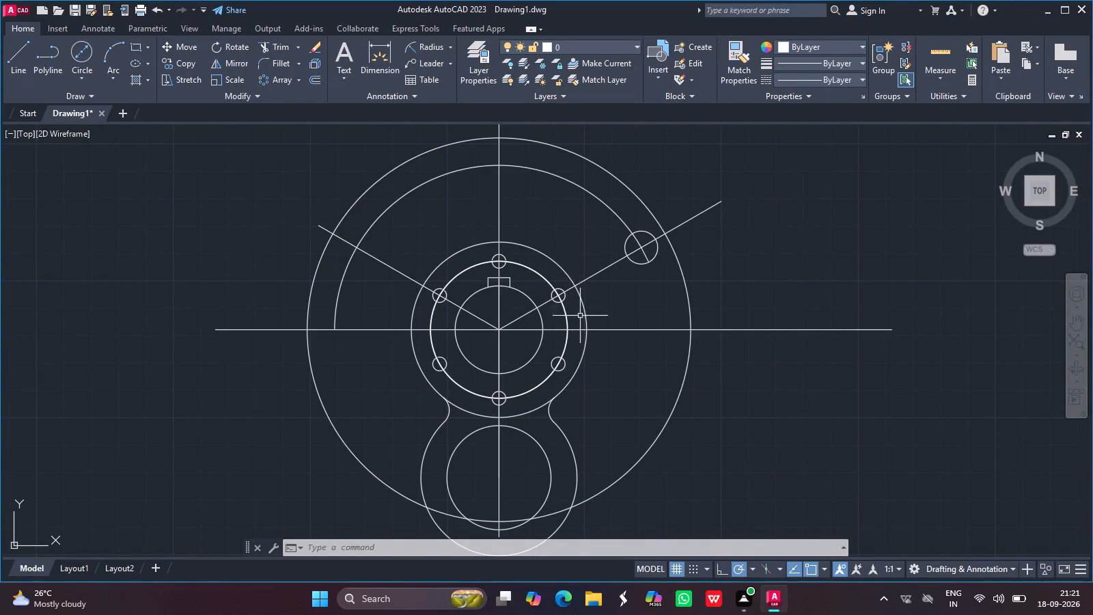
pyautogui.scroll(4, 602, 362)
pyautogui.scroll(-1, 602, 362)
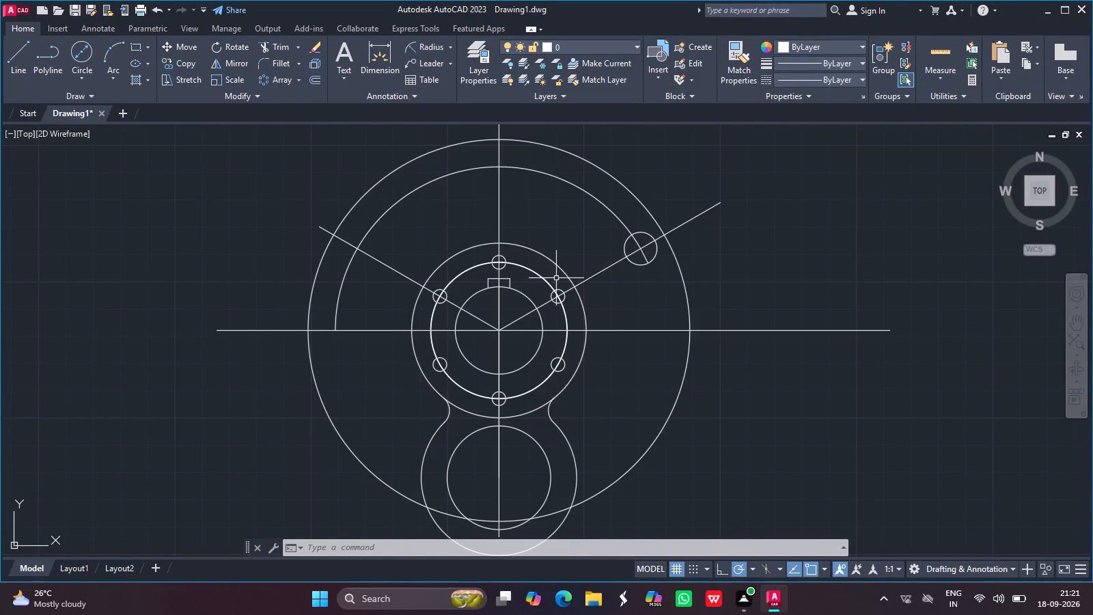
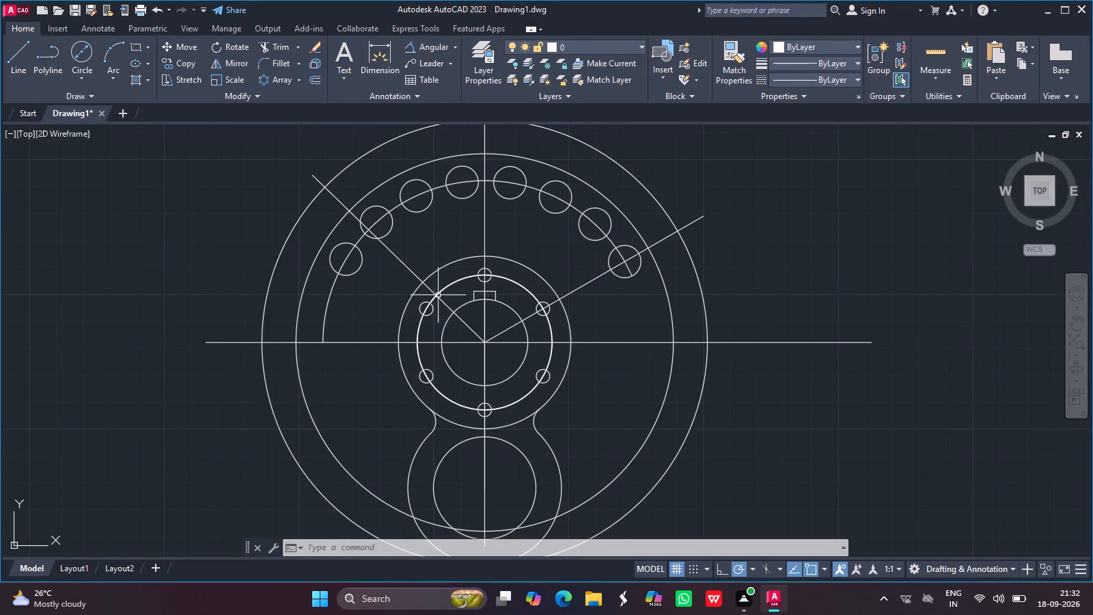
# Draw a circle of radius 6 centred where the inner rim circle meets the horizontal centreline on the wheel's right side.
pyautogui.click(1072, 322)
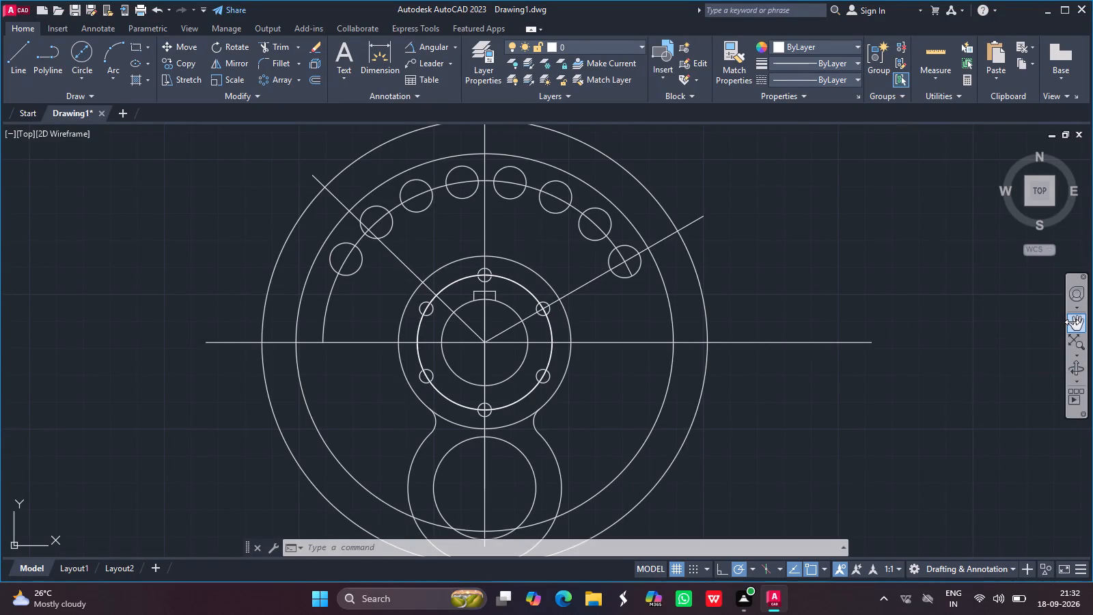
pyautogui.moveTo(451, 249); pyautogui.dragTo(458, 276)
pyautogui.press('Escape')
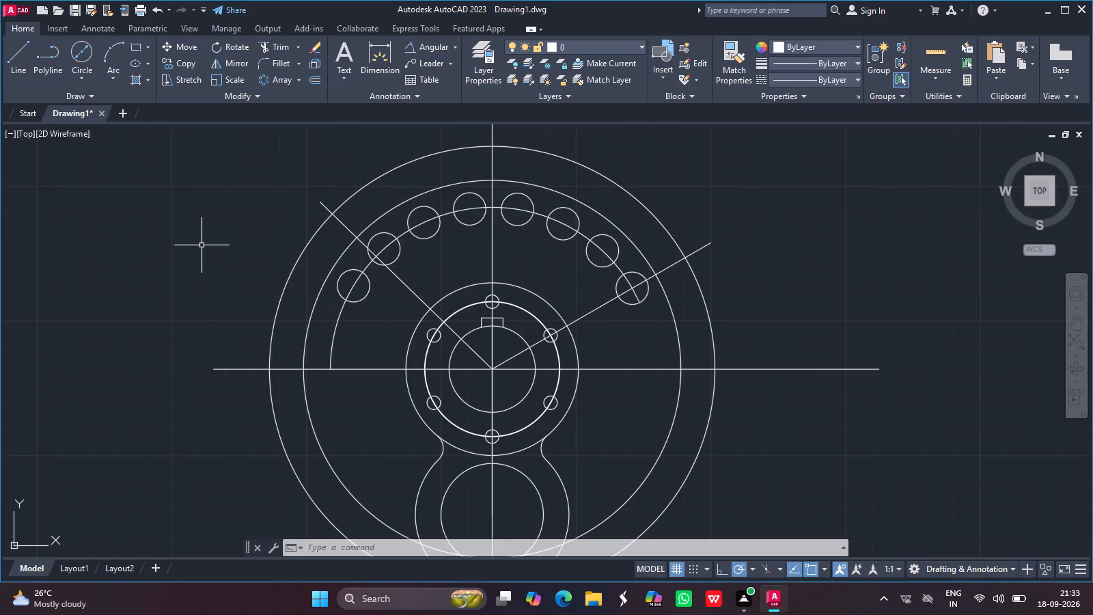
pyautogui.click(83, 72)
pyautogui.click(107, 111)
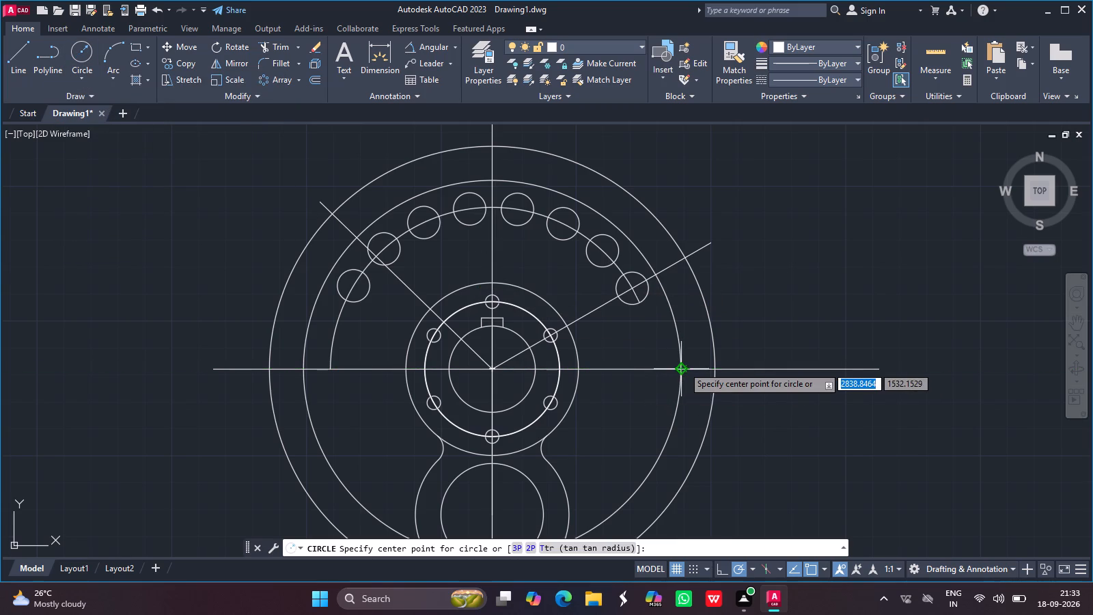
pyautogui.moveTo(683, 366); pyautogui.dragTo(683, 344)
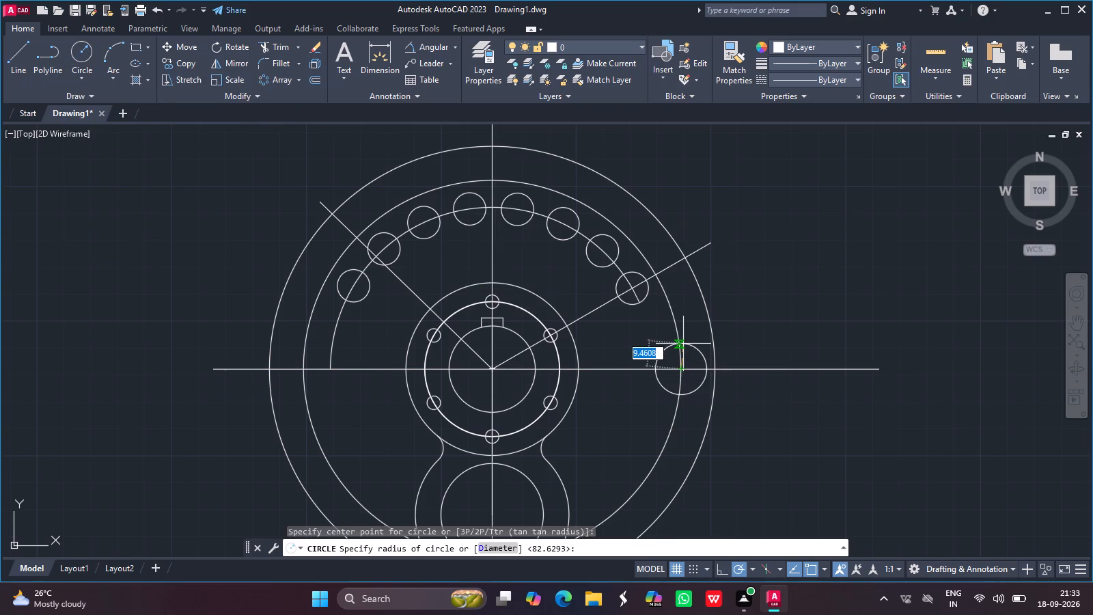
pyautogui.press('6')
pyautogui.press('Return')
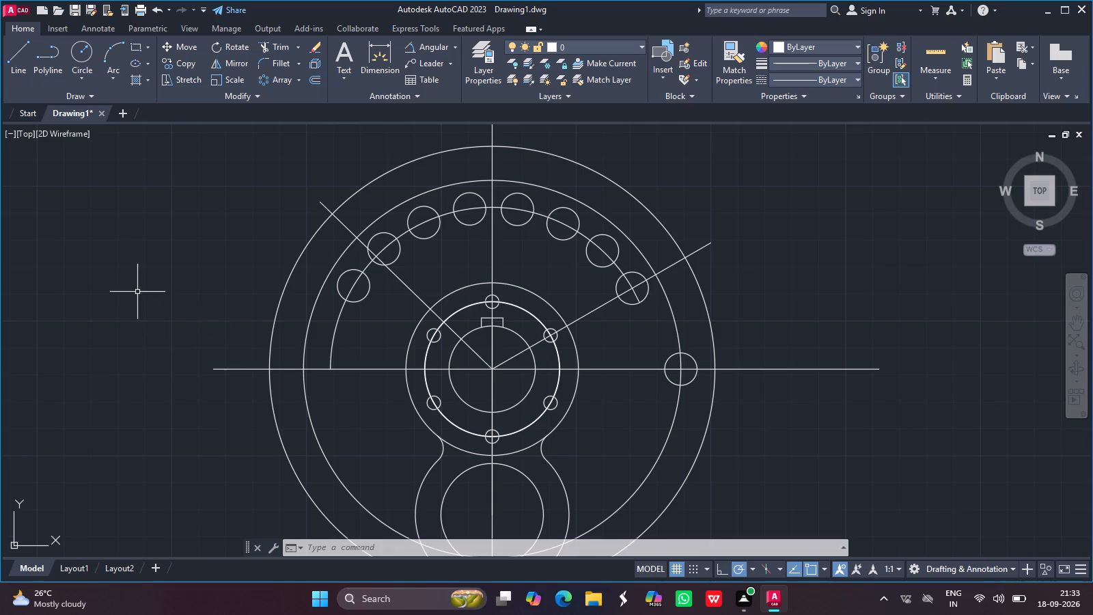
# Draw a circle of radius 6 on the horizontal centreline, centred 6 outward from the right quadrant of the hub's outer circle.
pyautogui.click(88, 56)
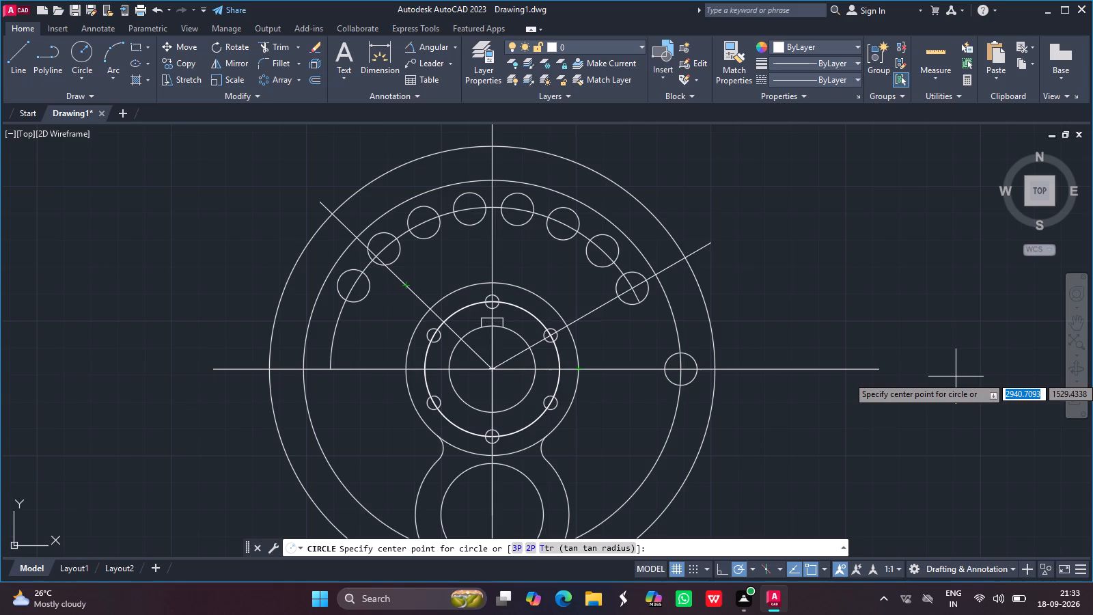
pyautogui.press('6')
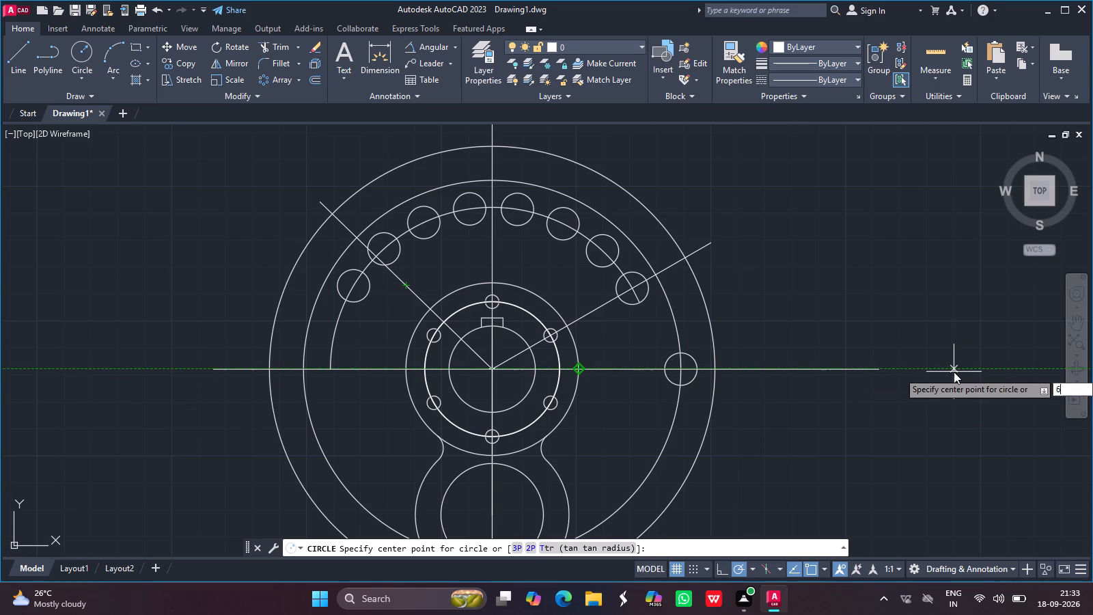
pyautogui.press('Return')
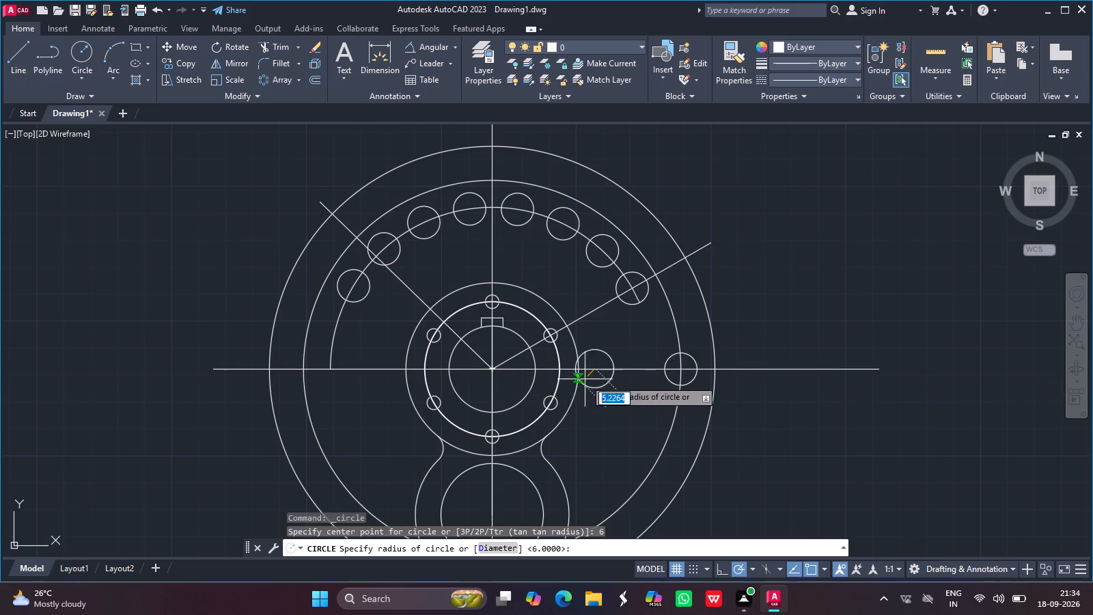
pyautogui.press('6')
pyautogui.press('Return')
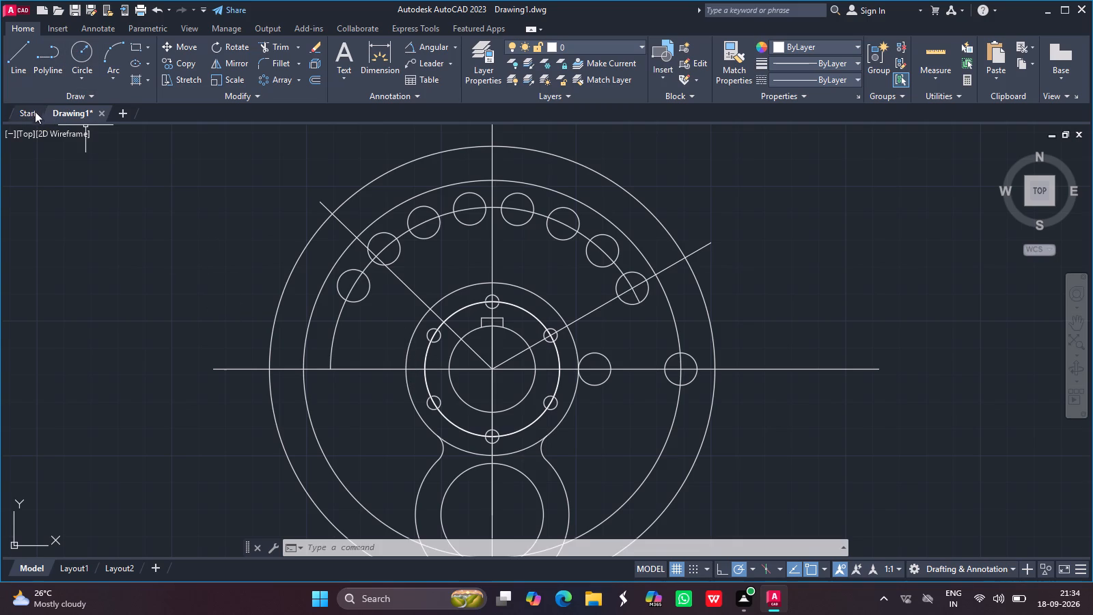
pyautogui.click(77, 55)
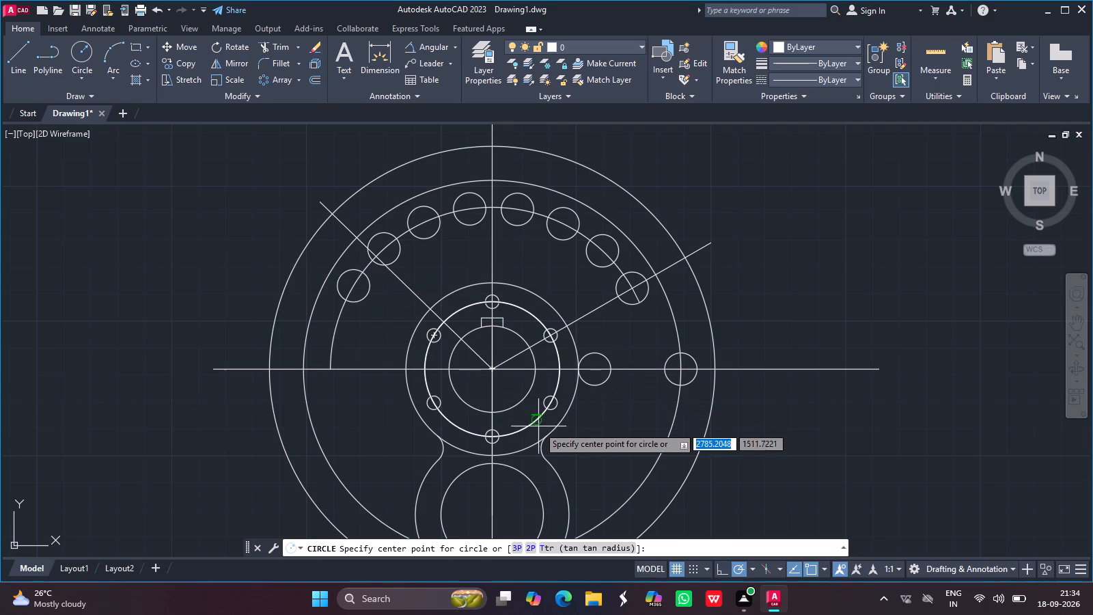
pyautogui.press('Escape')
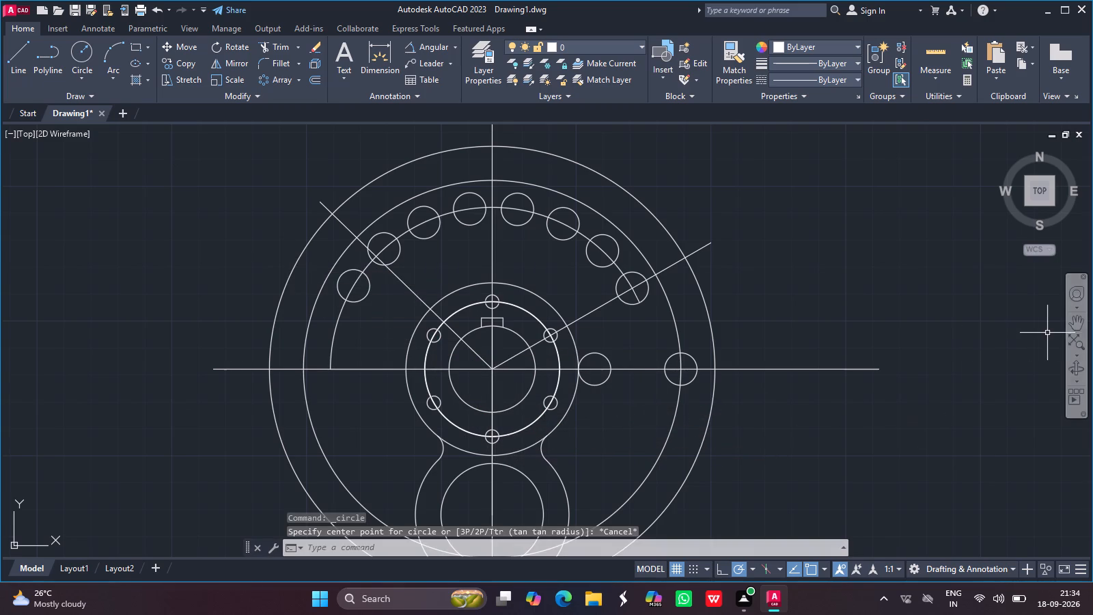
# Draw a horizontal line about 107 long from the lower lobe's left quadrant through its centre and past its right side.
pyautogui.click(1075, 323)
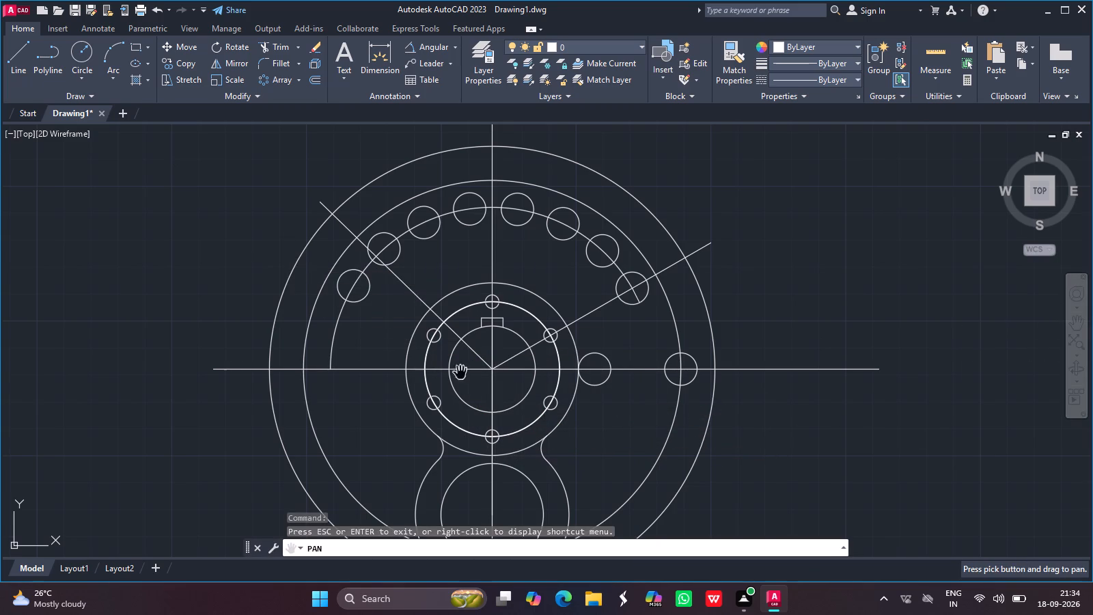
pyautogui.moveTo(512, 355); pyautogui.dragTo(482, 253)
pyautogui.press('Escape')
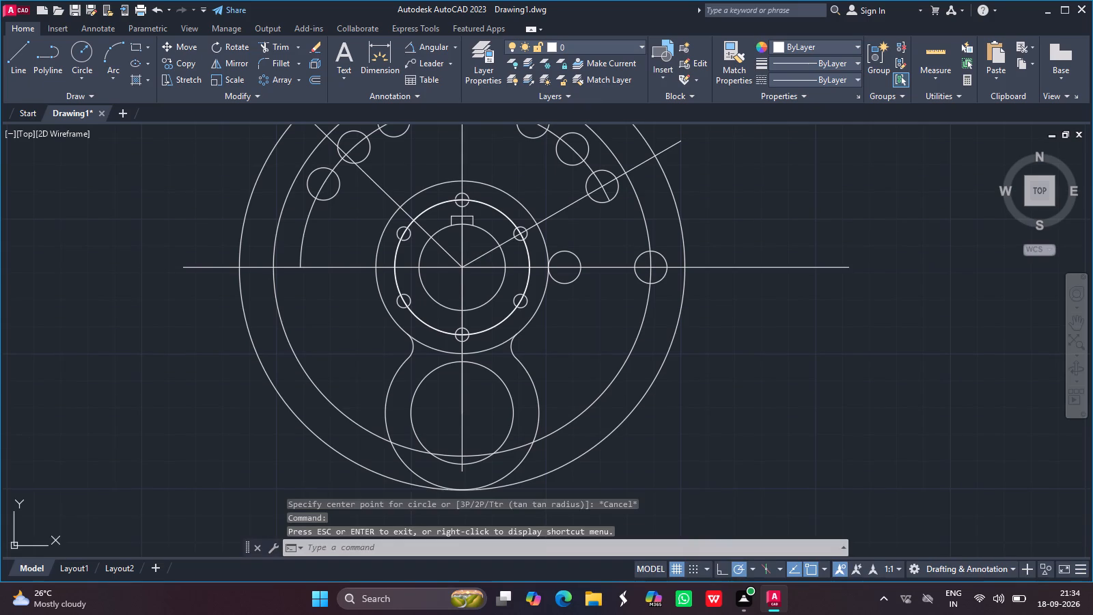
pyautogui.click(18, 51)
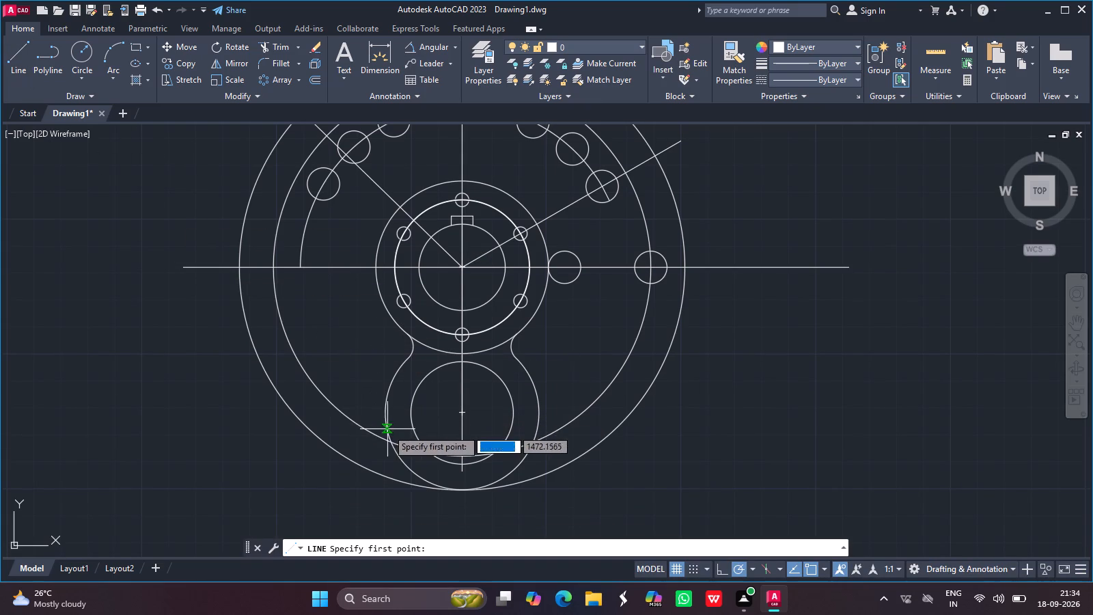
pyautogui.click(385, 412)
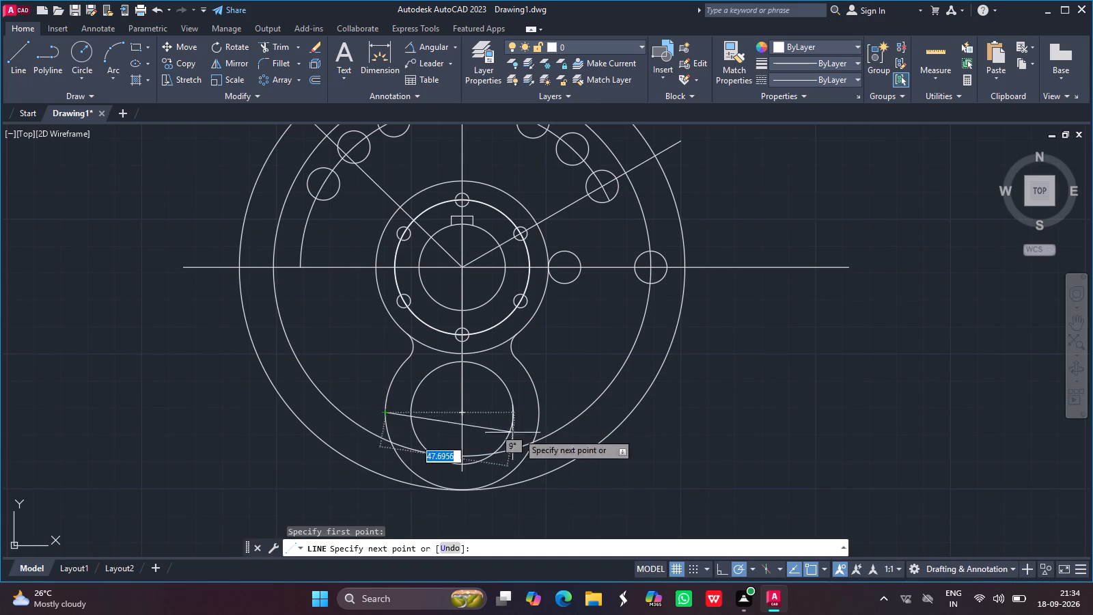
pyautogui.click(673, 406)
pyautogui.press('Return')
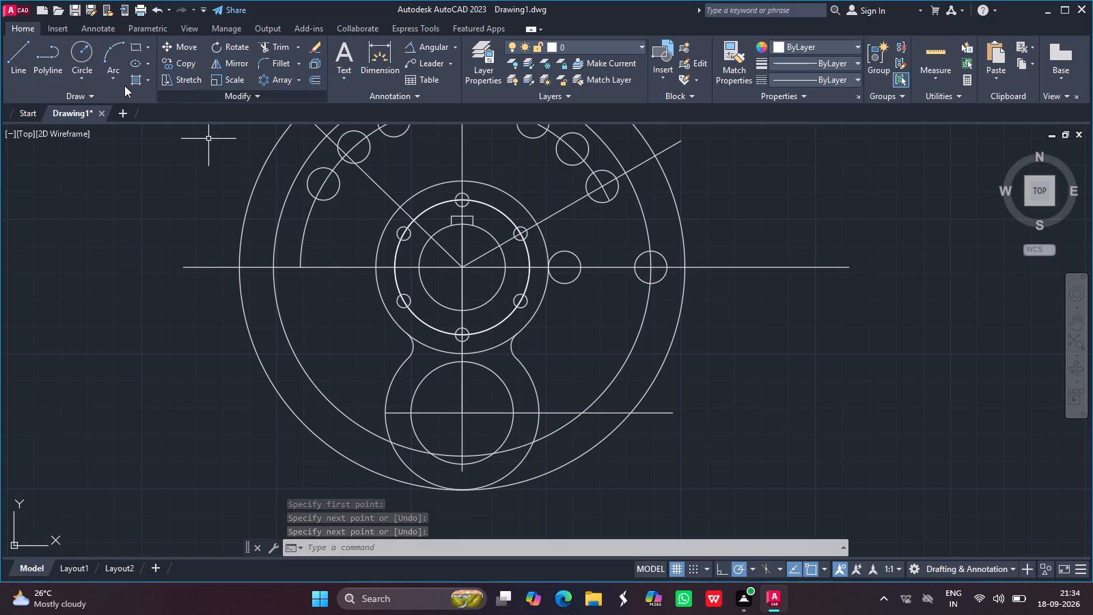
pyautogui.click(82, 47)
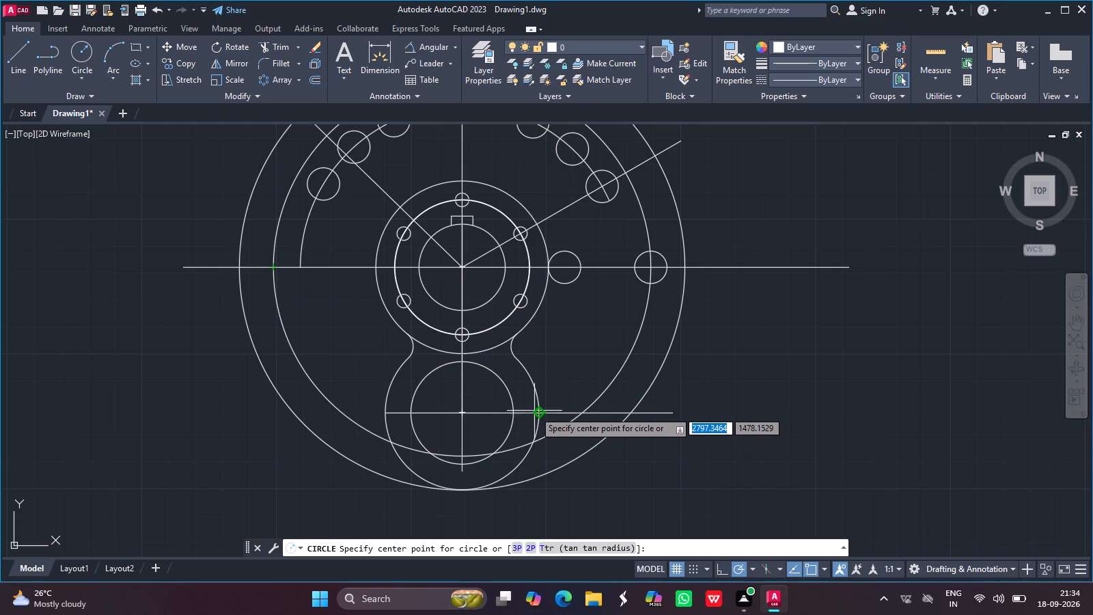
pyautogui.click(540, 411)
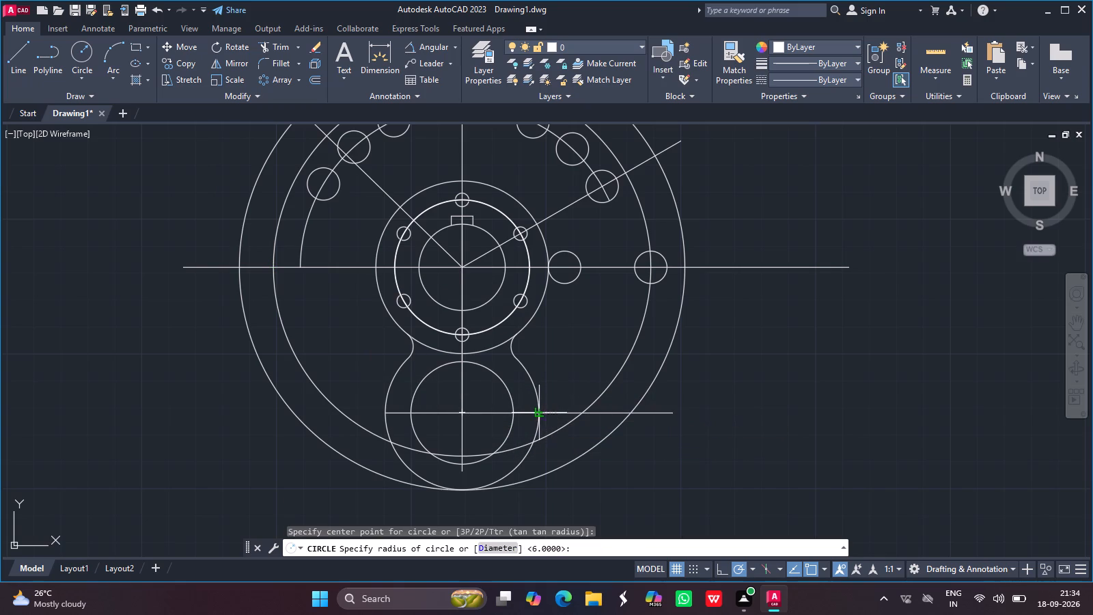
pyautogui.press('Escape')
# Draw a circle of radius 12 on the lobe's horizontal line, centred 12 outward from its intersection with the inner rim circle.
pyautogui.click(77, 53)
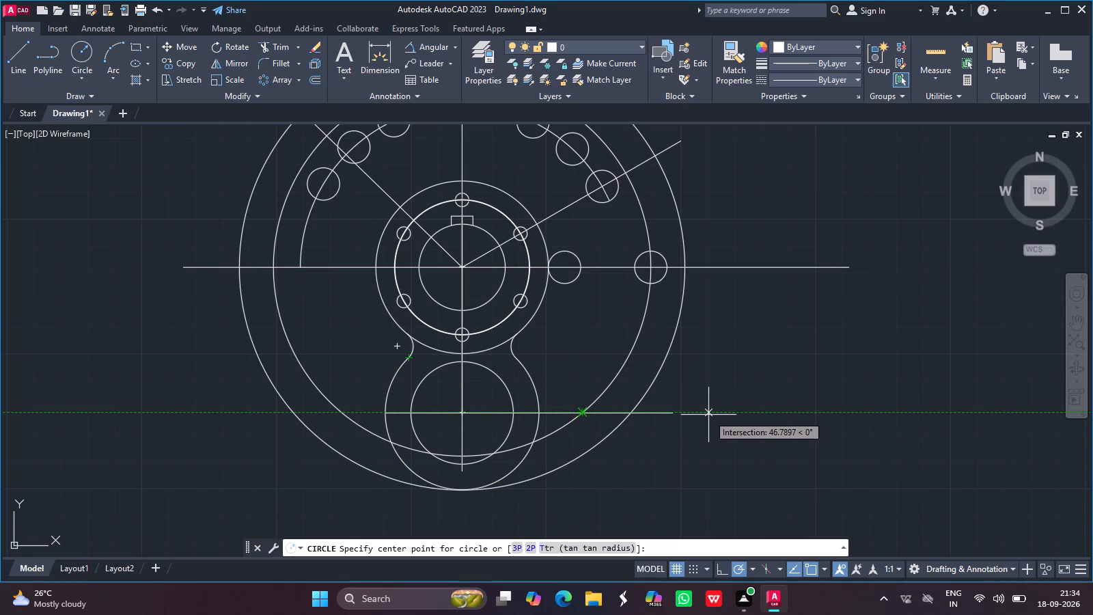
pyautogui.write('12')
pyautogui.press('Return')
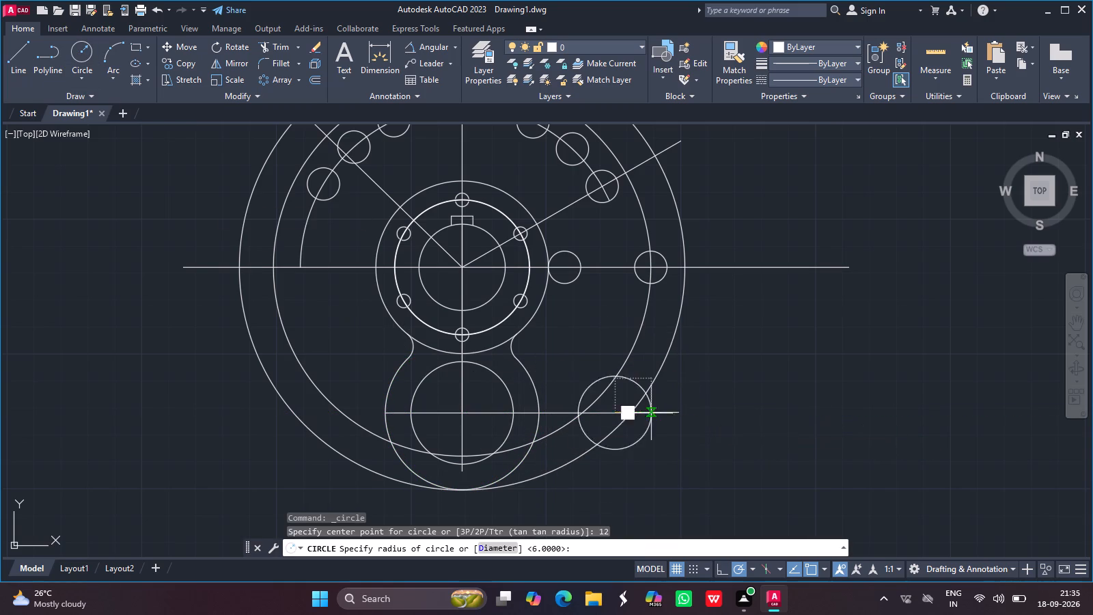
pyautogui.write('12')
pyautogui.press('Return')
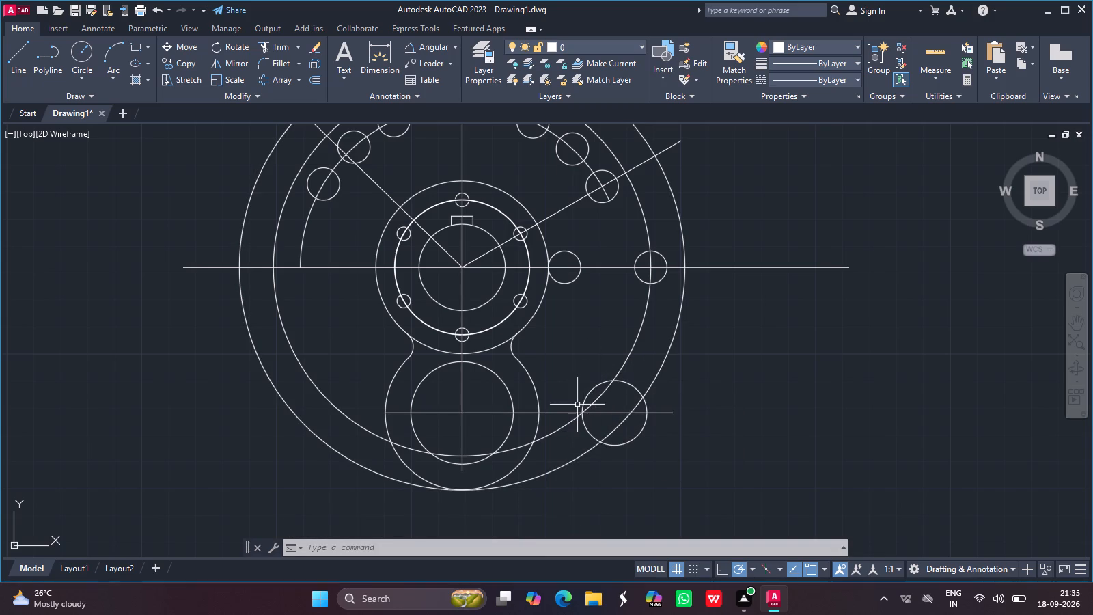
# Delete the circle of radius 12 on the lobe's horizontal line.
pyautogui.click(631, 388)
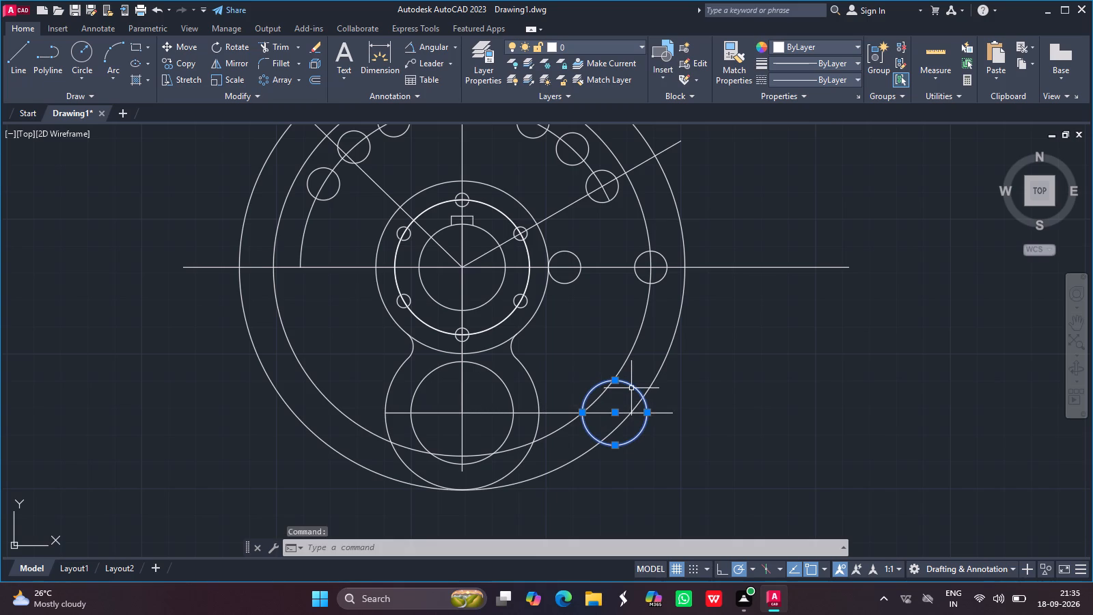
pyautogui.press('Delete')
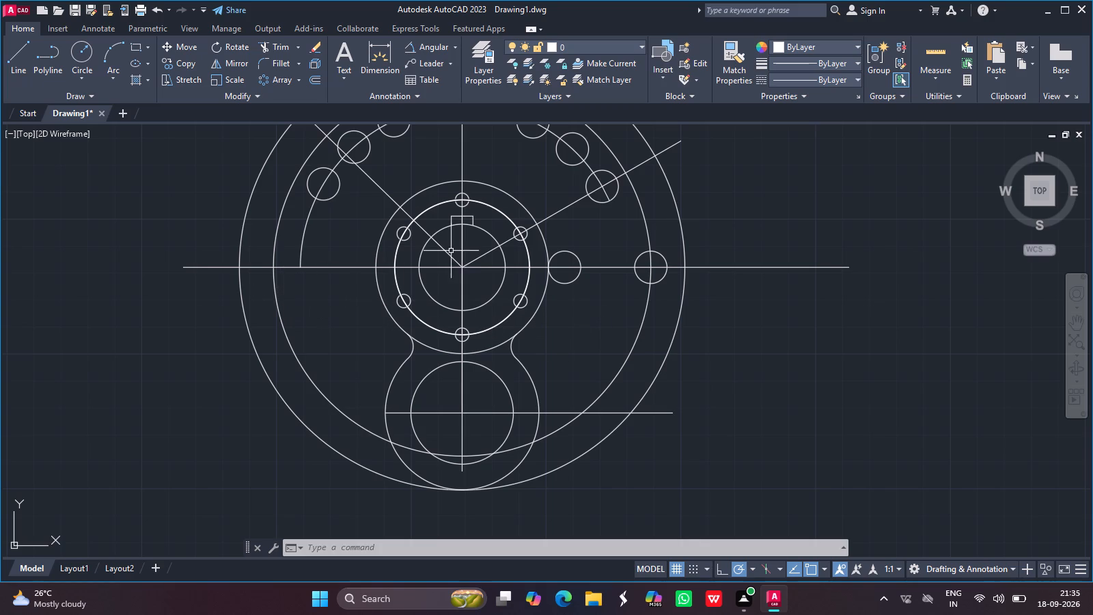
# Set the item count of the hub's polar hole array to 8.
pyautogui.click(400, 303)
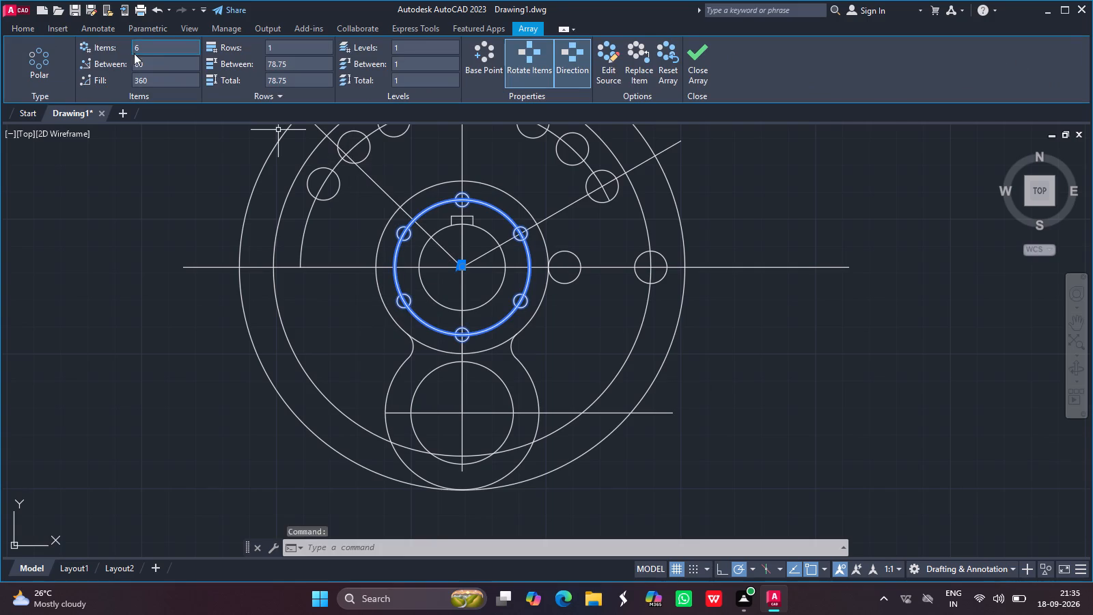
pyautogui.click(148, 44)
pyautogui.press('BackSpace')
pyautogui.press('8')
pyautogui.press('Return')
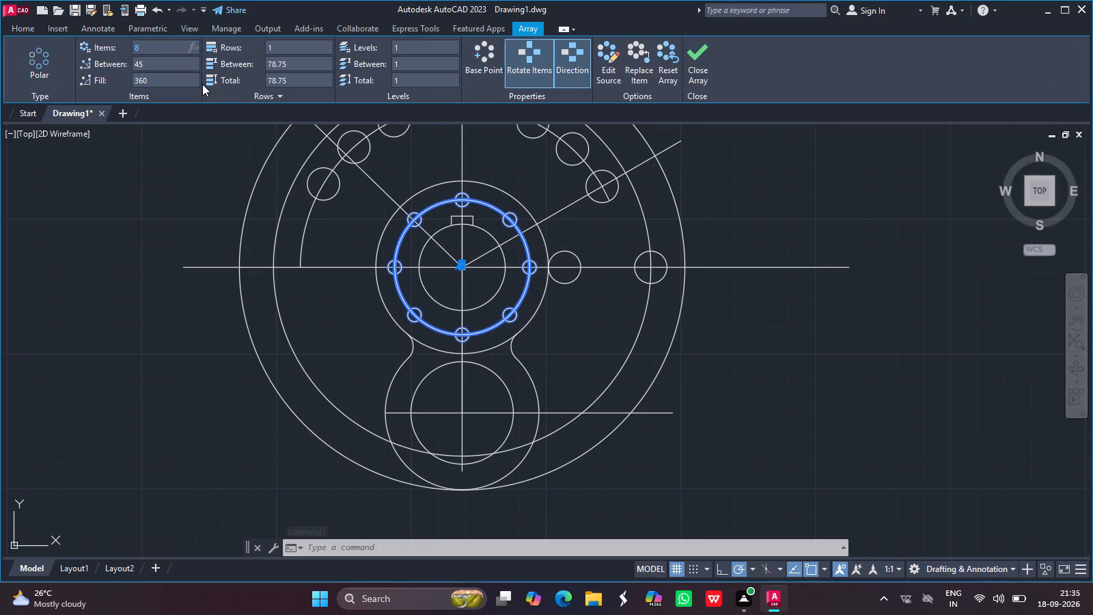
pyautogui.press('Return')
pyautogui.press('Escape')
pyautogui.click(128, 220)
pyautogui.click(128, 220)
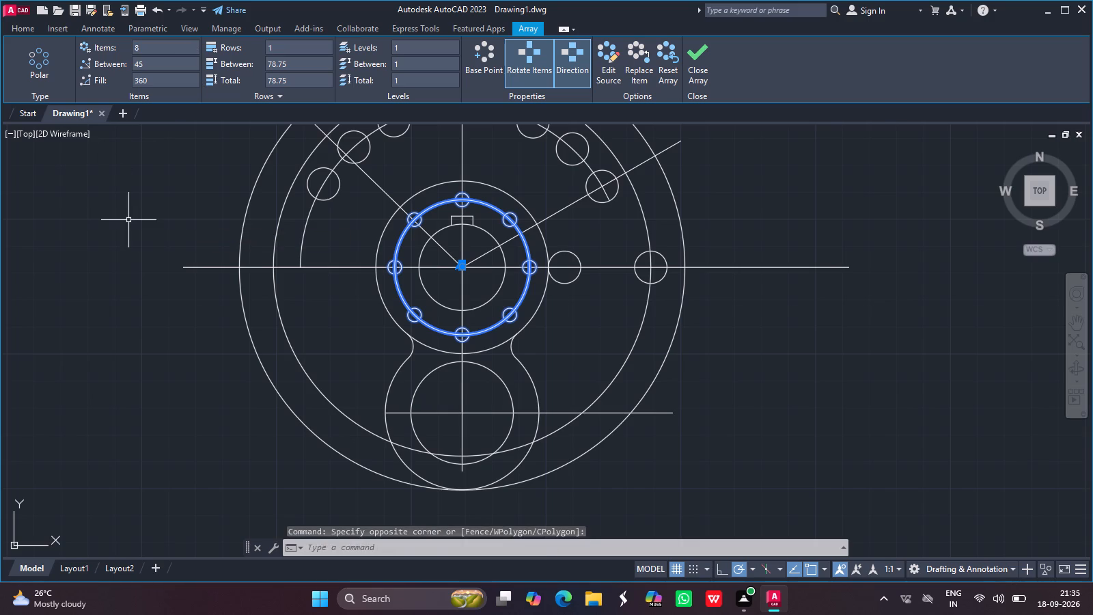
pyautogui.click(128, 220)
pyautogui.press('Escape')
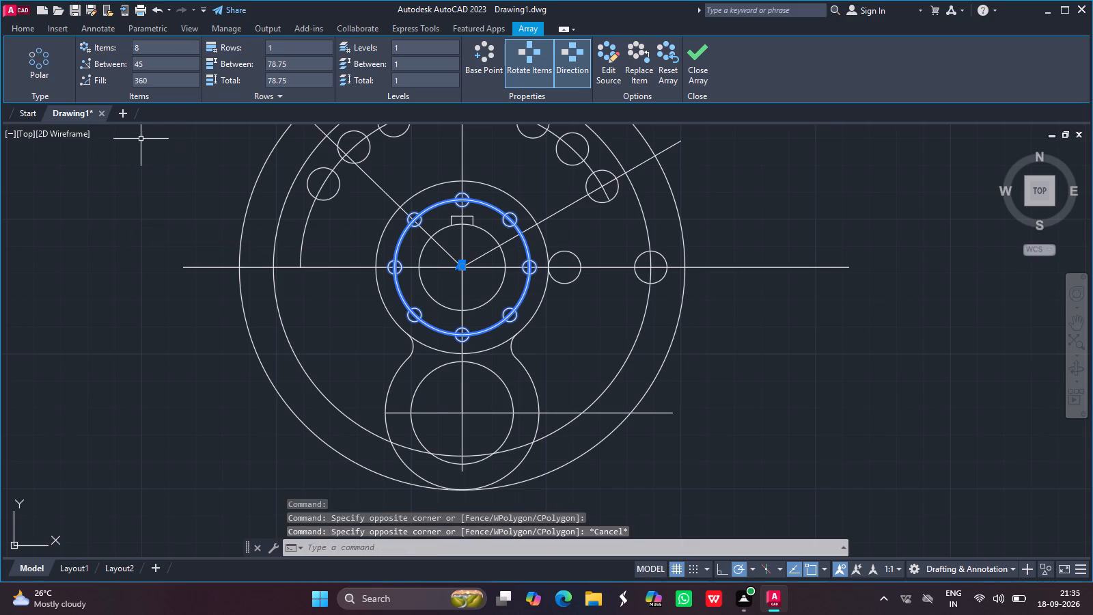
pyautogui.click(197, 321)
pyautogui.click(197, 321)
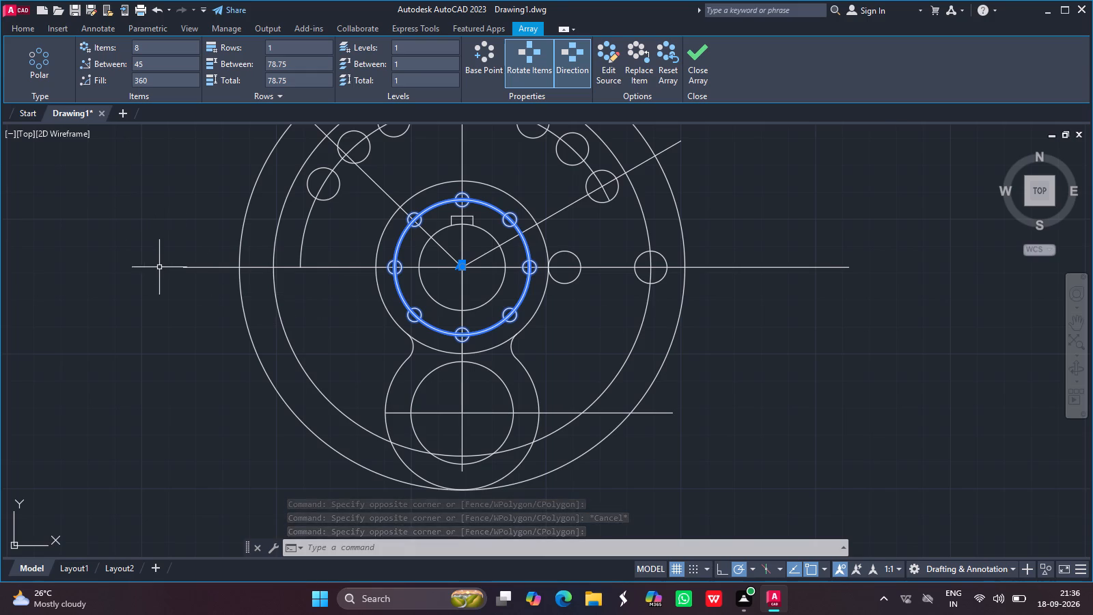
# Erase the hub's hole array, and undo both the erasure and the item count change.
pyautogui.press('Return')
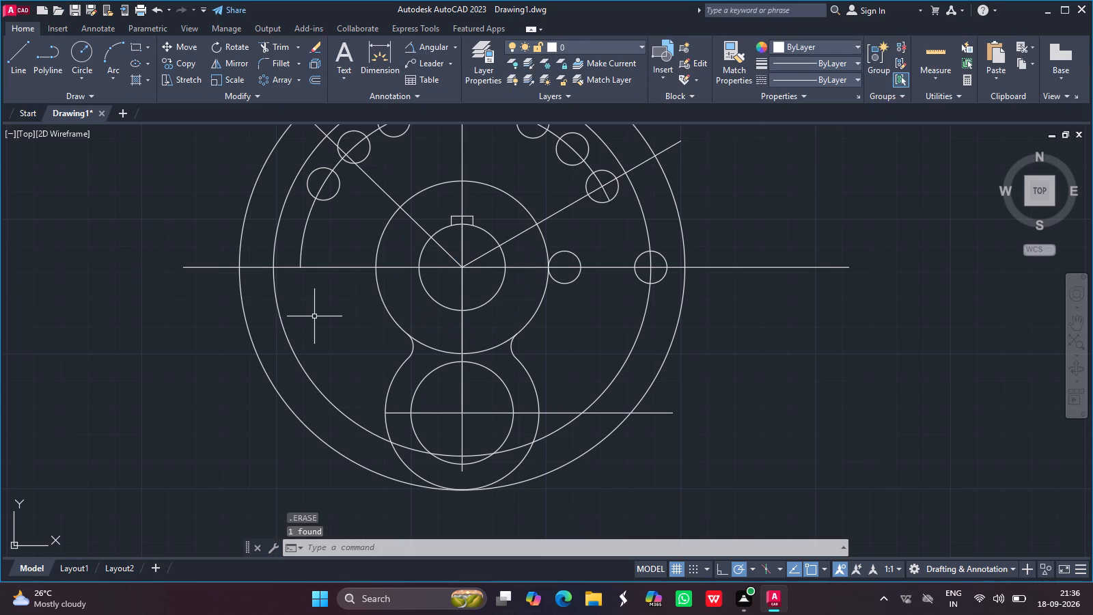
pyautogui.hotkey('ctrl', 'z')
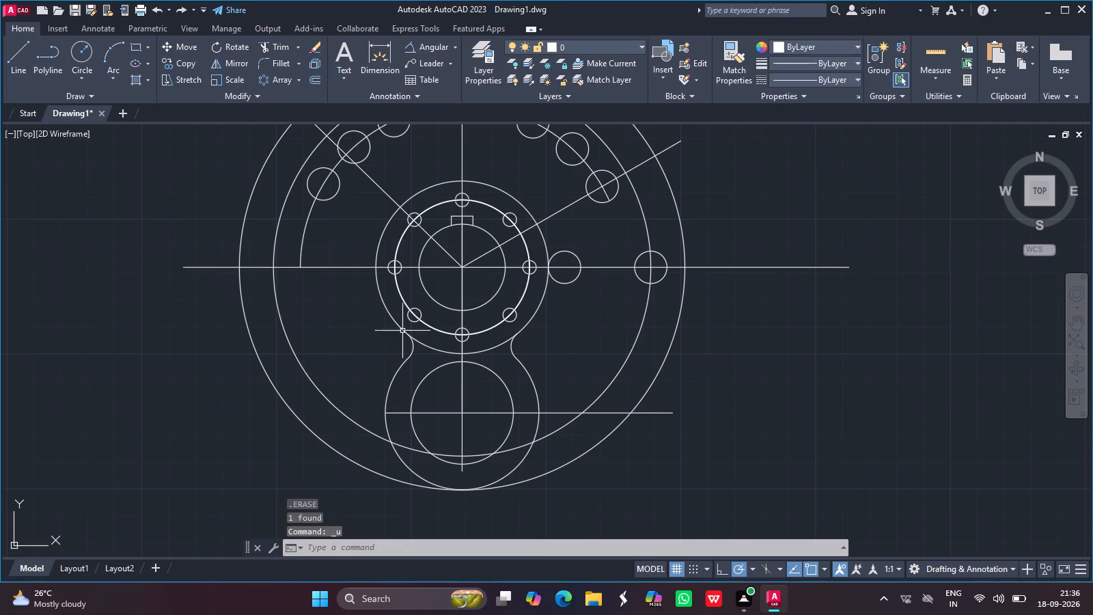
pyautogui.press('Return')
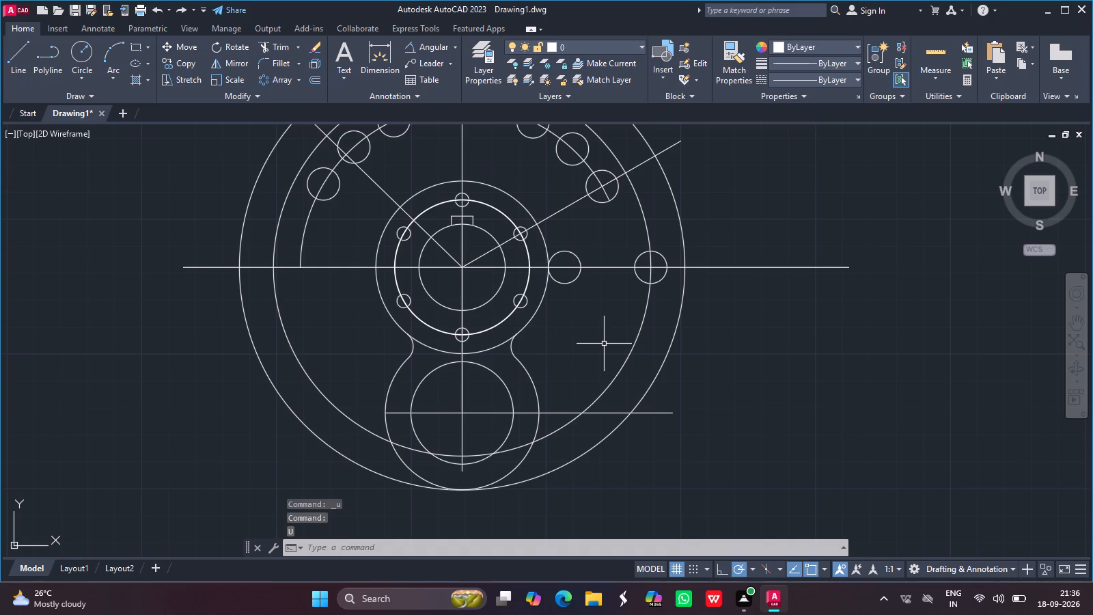
# Set the item count of the hub's polar hole array to 8.
pyautogui.click(525, 305)
pyautogui.click(172, 48)
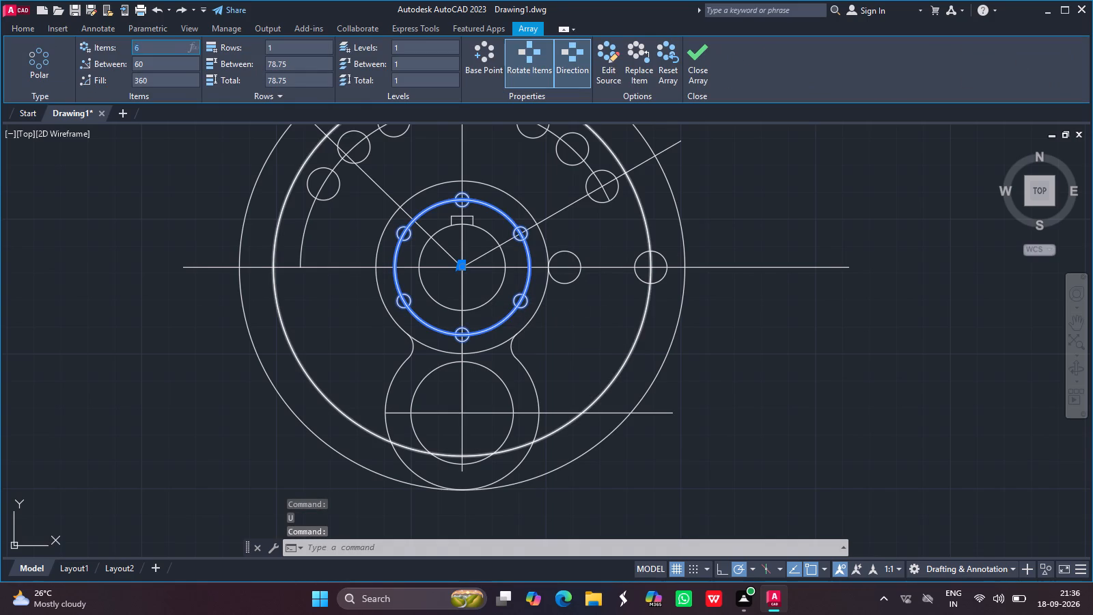
pyautogui.press('BackSpace')
pyautogui.press('8')
pyautogui.press('Return')
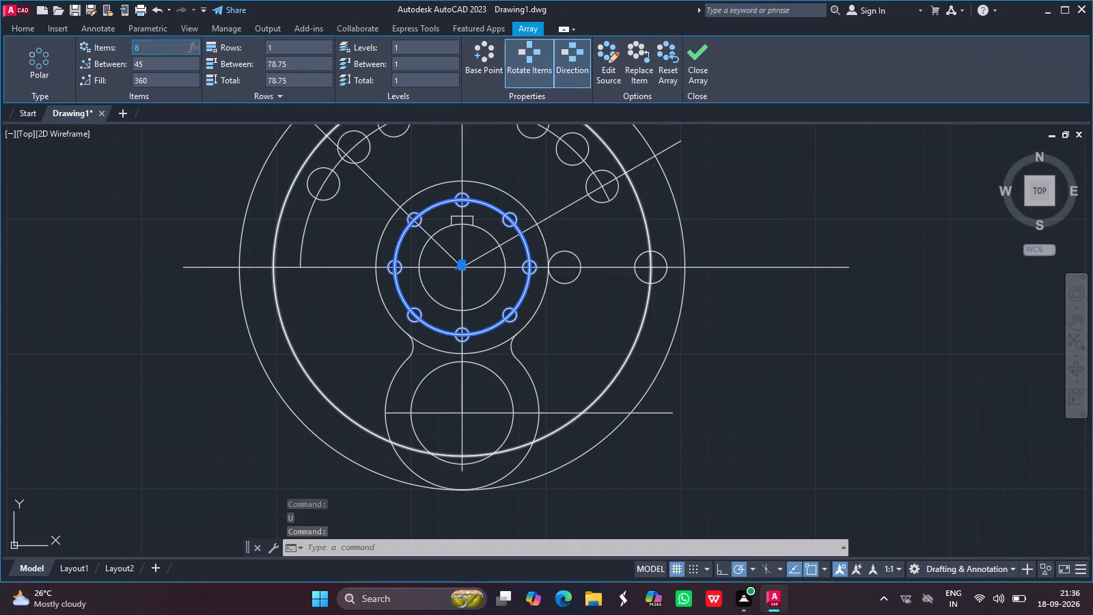
# Move the 12-diameter circle centred on the inner ring inward by 6 along the horizontal centreline, making it tangent to the ring.
pyautogui.press('Escape')
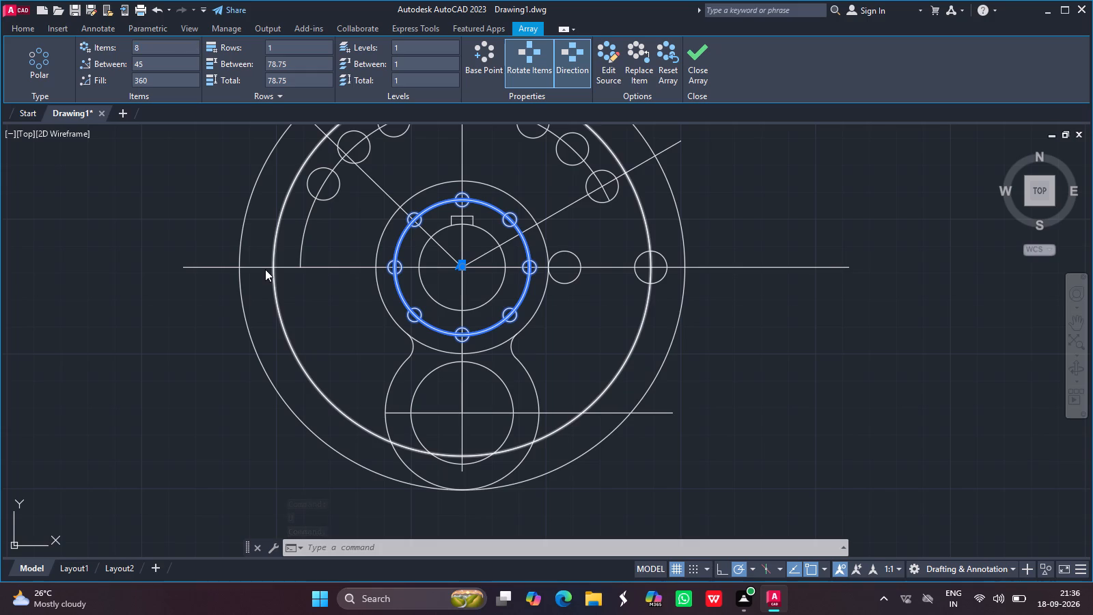
pyautogui.click(159, 327)
pyautogui.press('Escape')
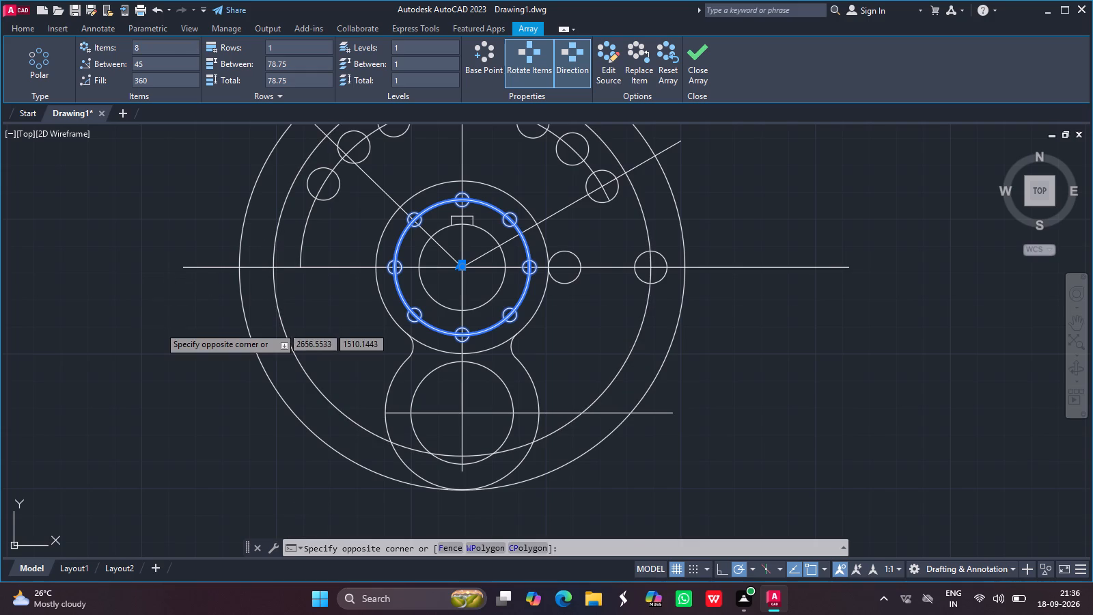
pyautogui.press('Escape')
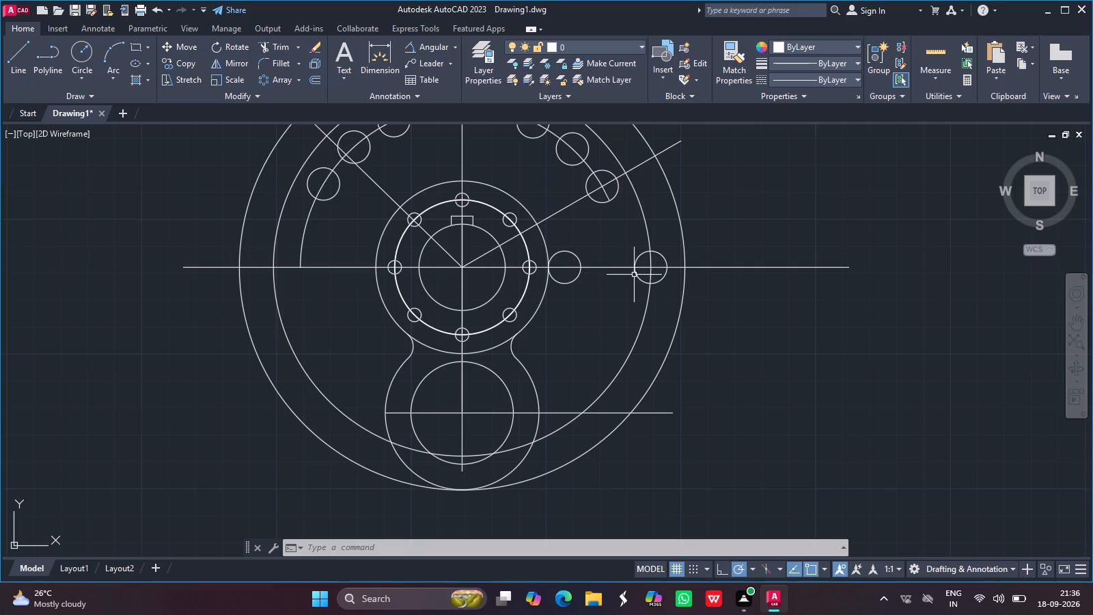
pyautogui.click(635, 275)
pyautogui.click(611, 315)
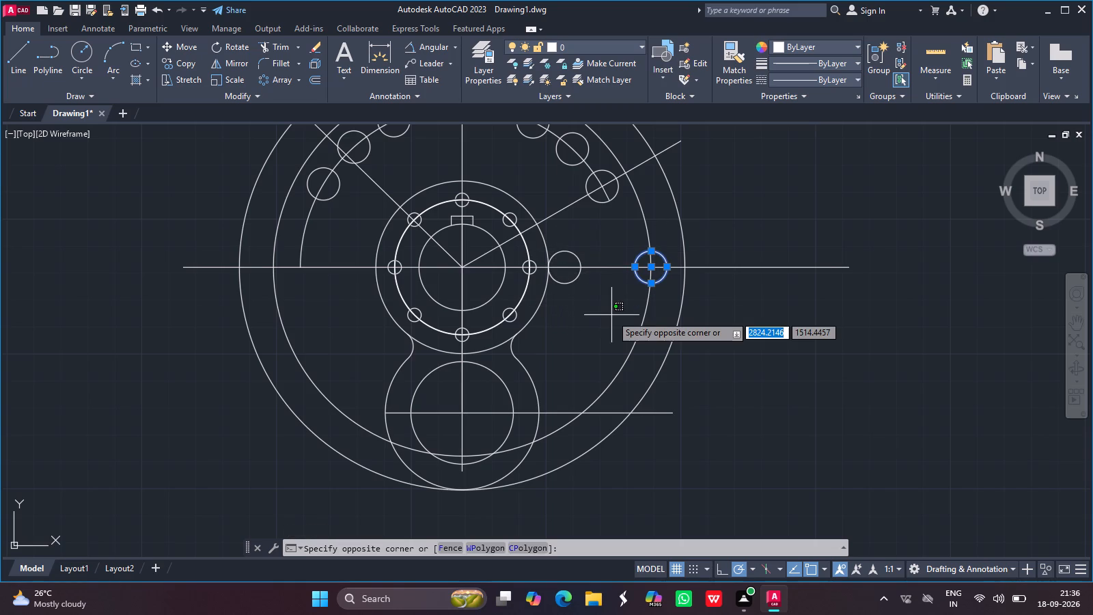
pyautogui.click(608, 325)
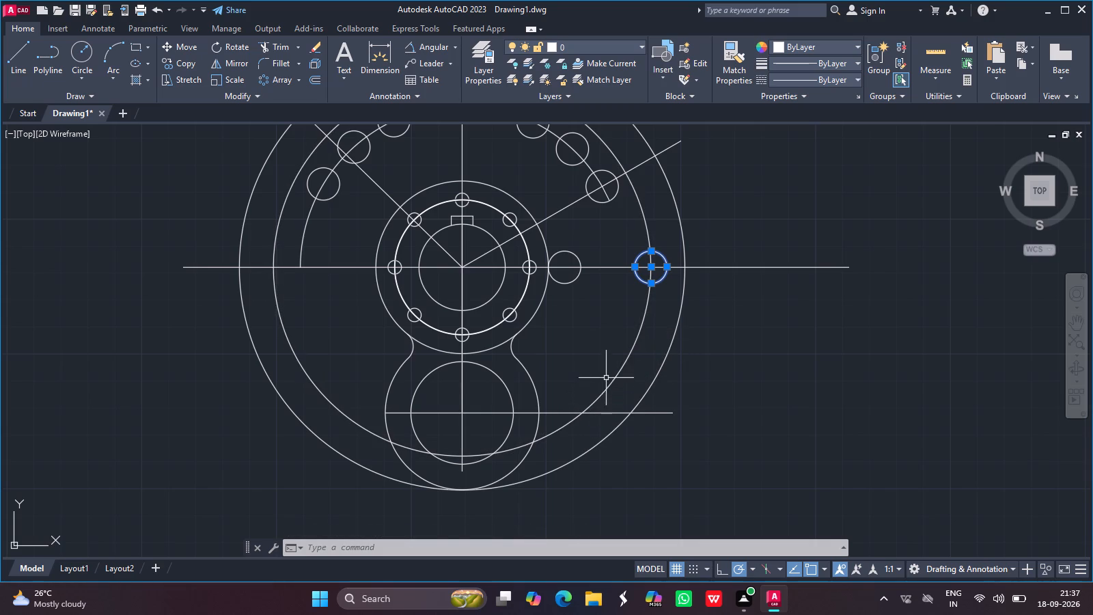
pyautogui.write('move')
pyautogui.press('Return')
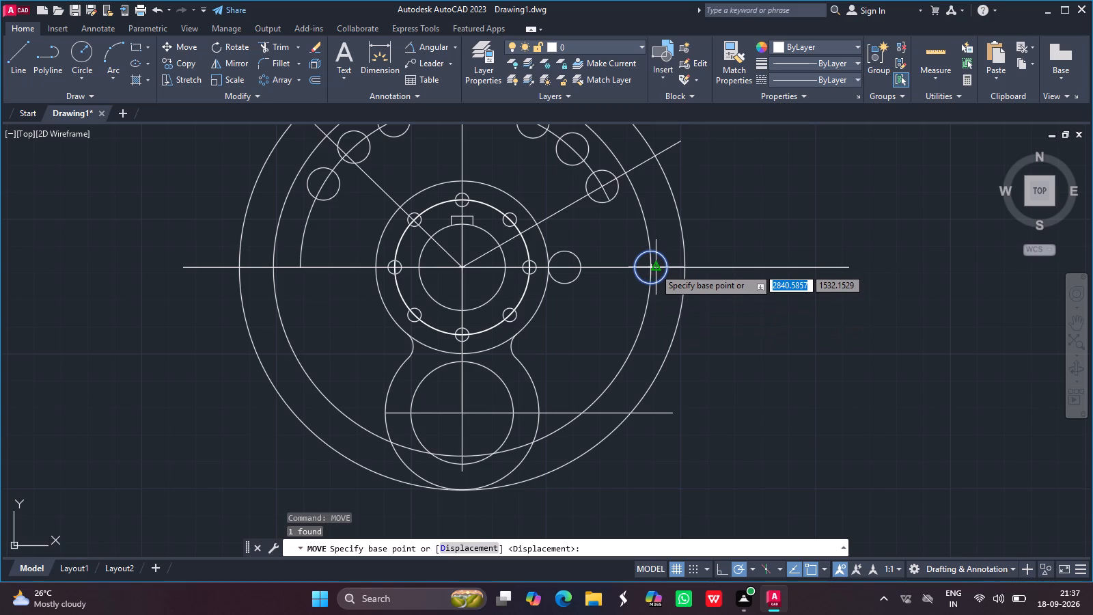
pyautogui.moveTo(648, 268); pyautogui.dragTo(635, 276)
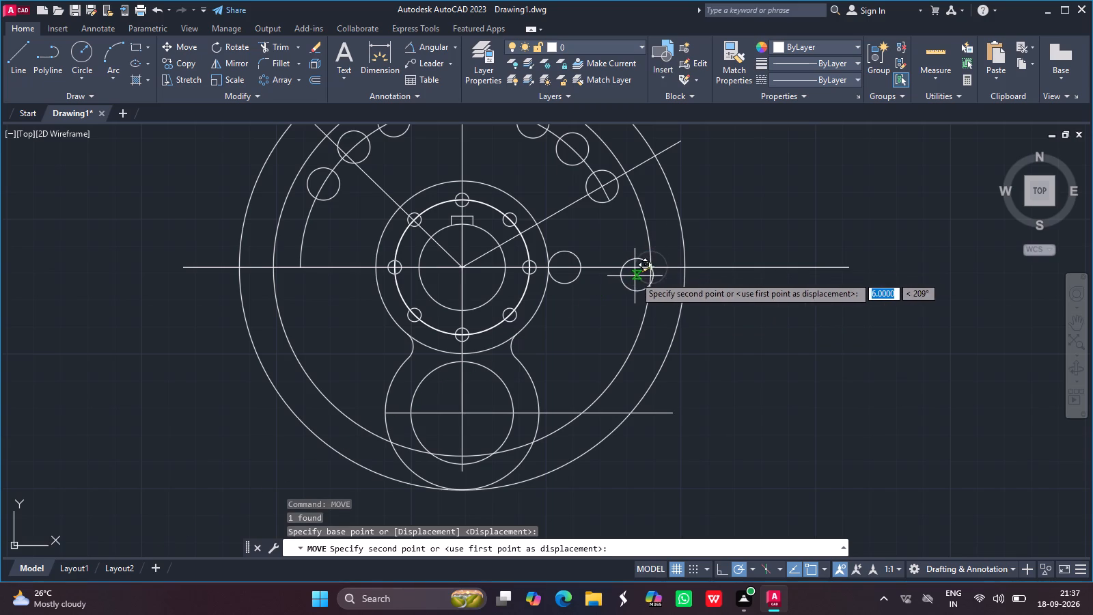
pyautogui.moveTo(635, 276); pyautogui.dragTo(636, 269)
pyautogui.click(636, 269)
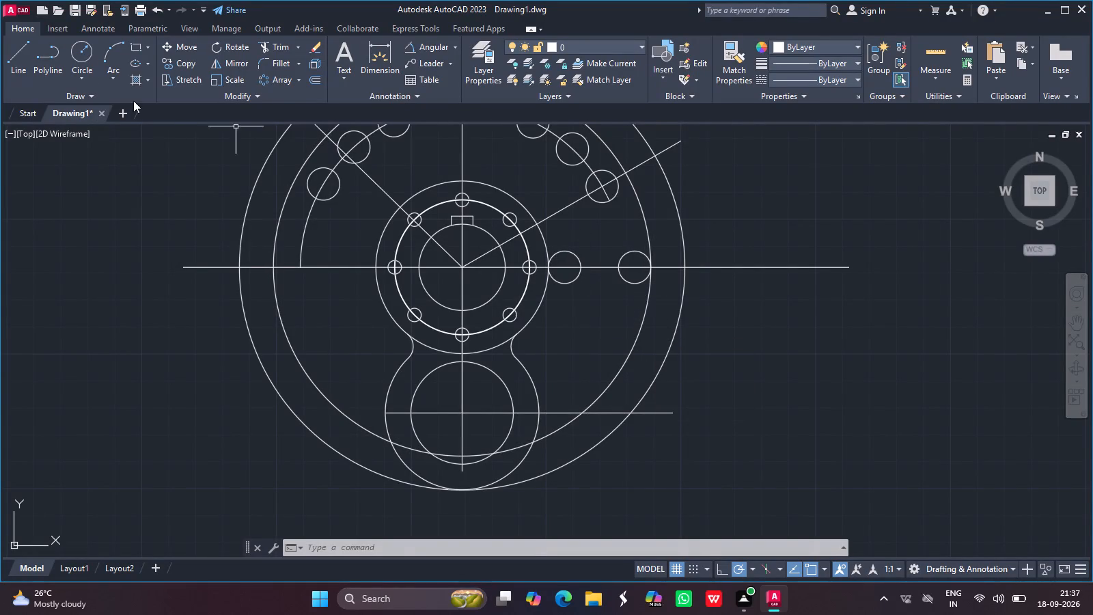
# Draw a horizontal line joining the top points of the two 12-diameter circles on the centreline between hub and ring.
pyautogui.click(18, 54)
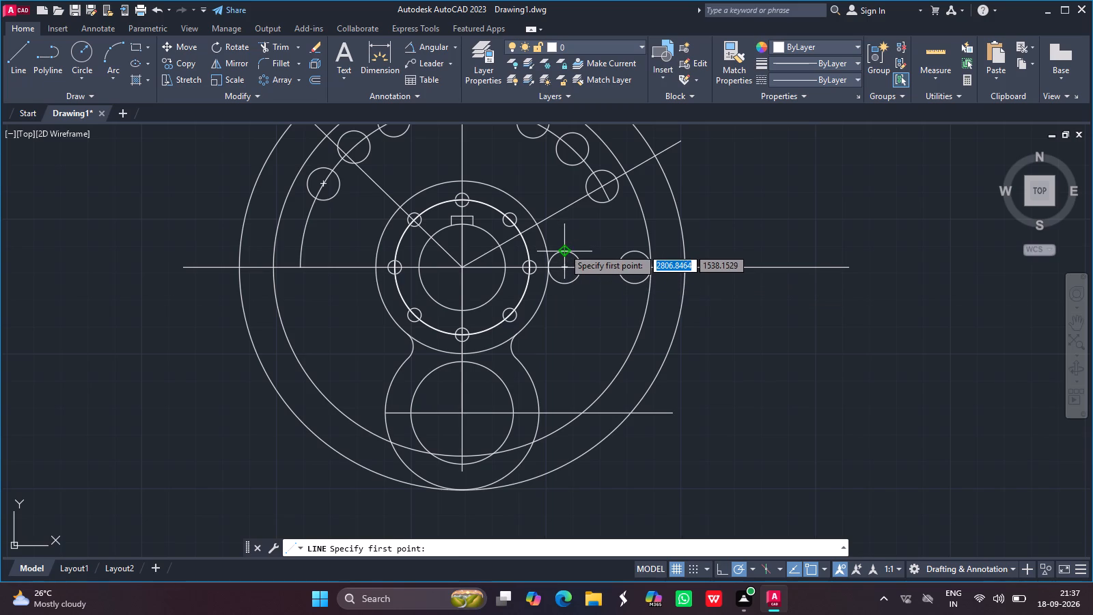
pyautogui.moveTo(564, 248); pyautogui.dragTo(639, 248)
pyautogui.click(639, 248)
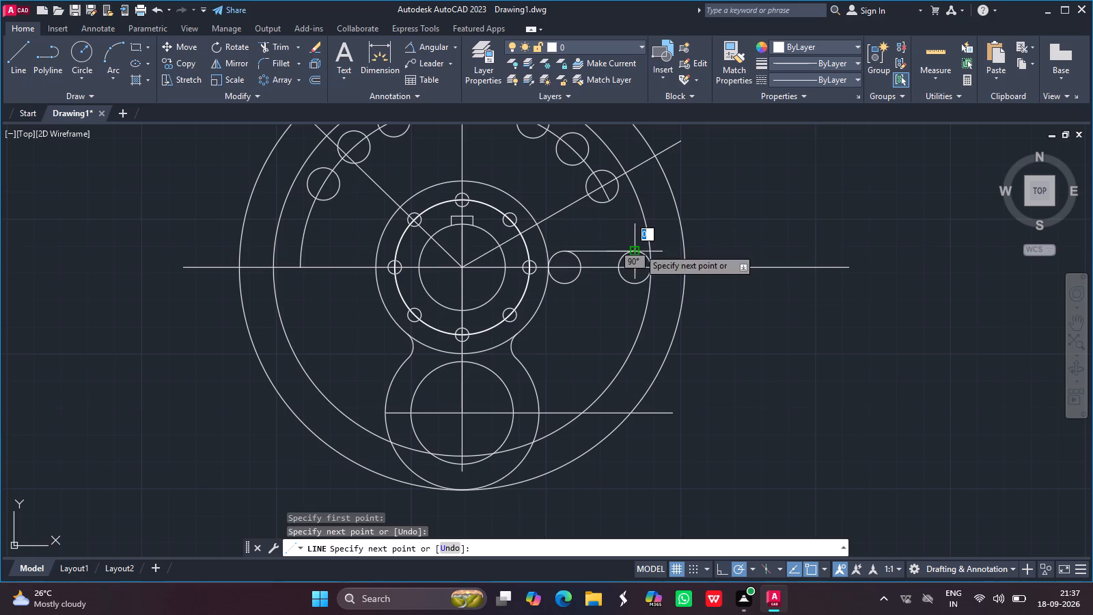
pyautogui.press('Return')
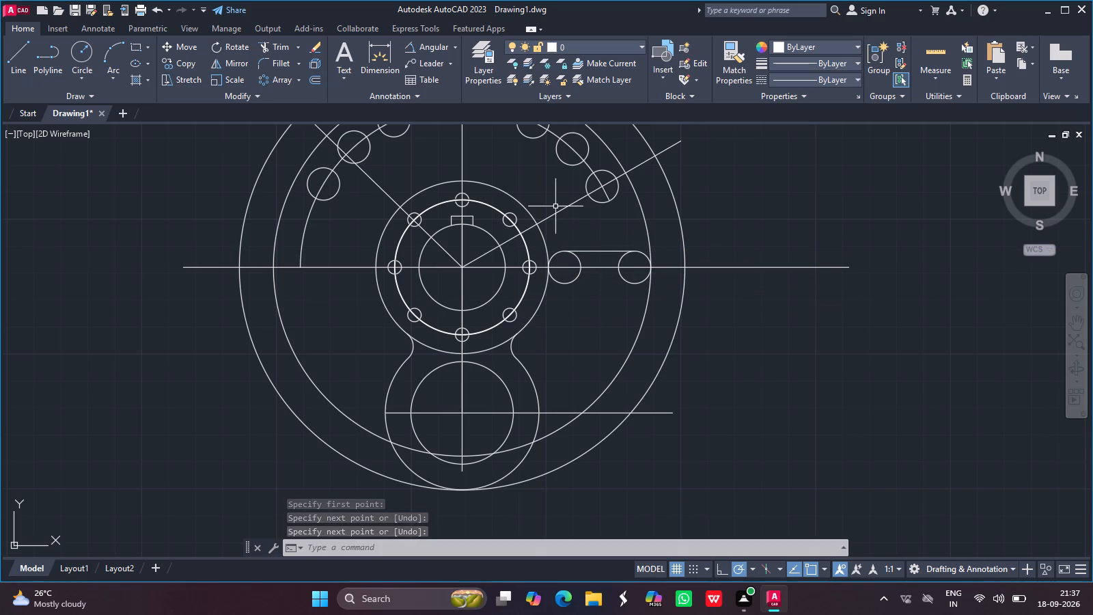
# Trim the two centreline circles to leave only their outward-facing upper quarter arcs, rounding the ends of the joining line.
pyautogui.click(280, 42)
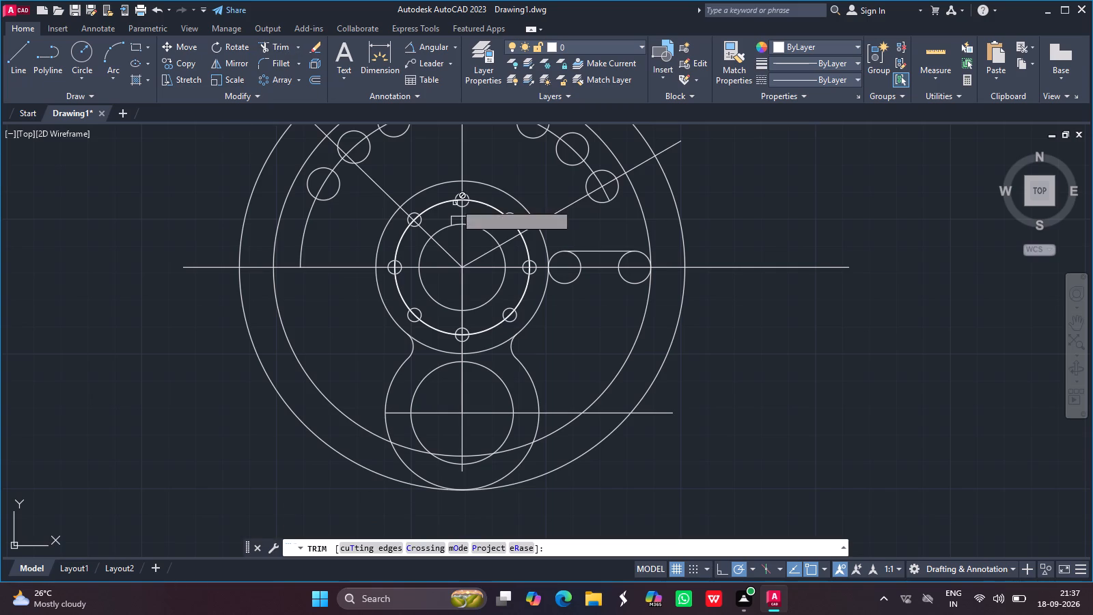
pyautogui.click(579, 260)
pyautogui.click(579, 277)
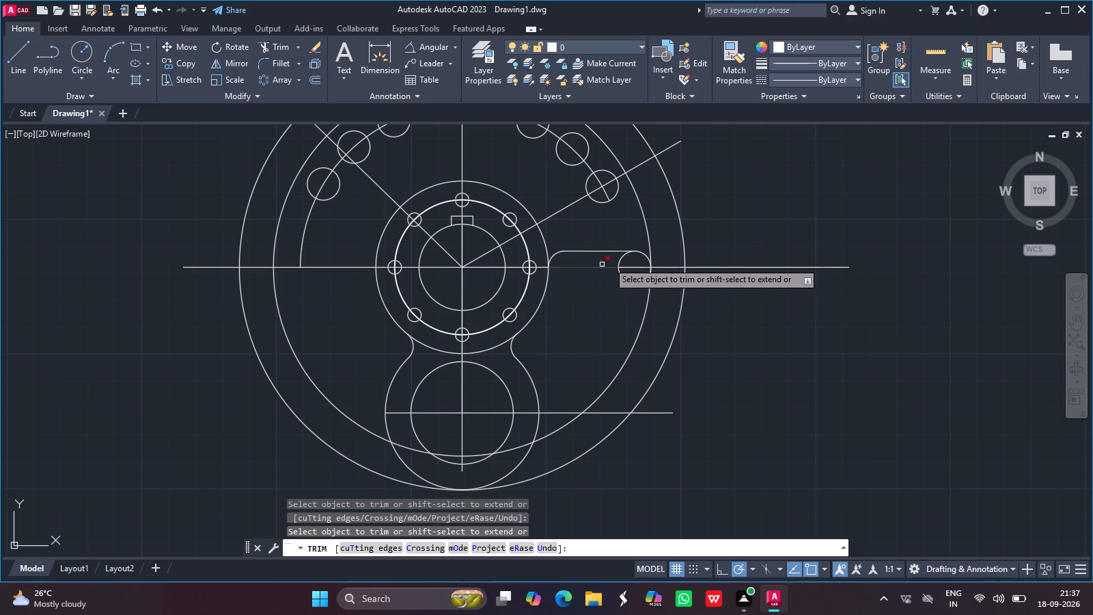
pyautogui.click(625, 258)
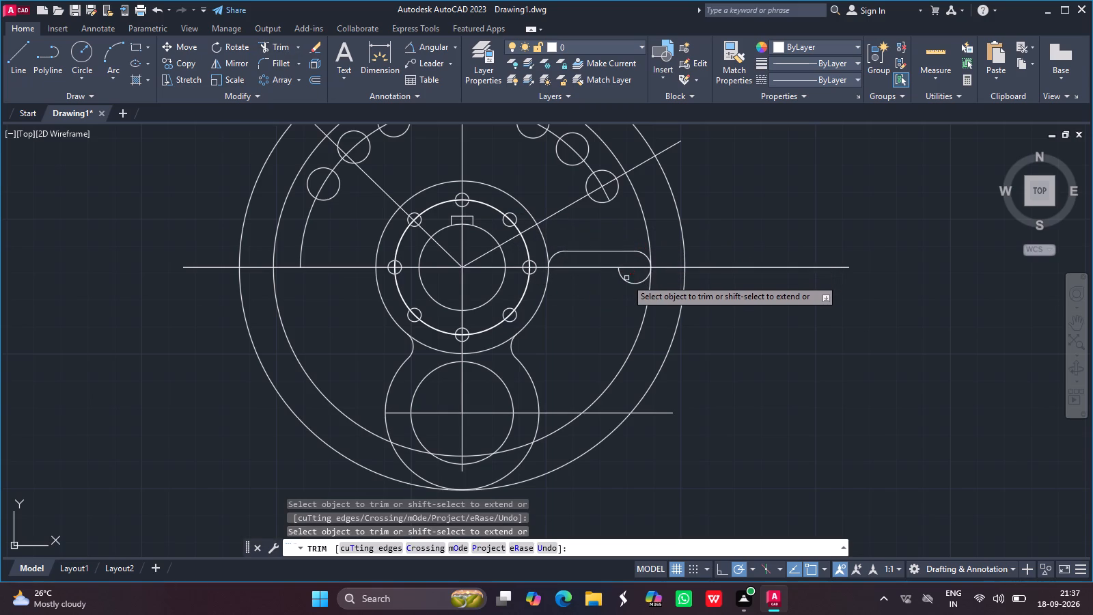
pyautogui.click(626, 280)
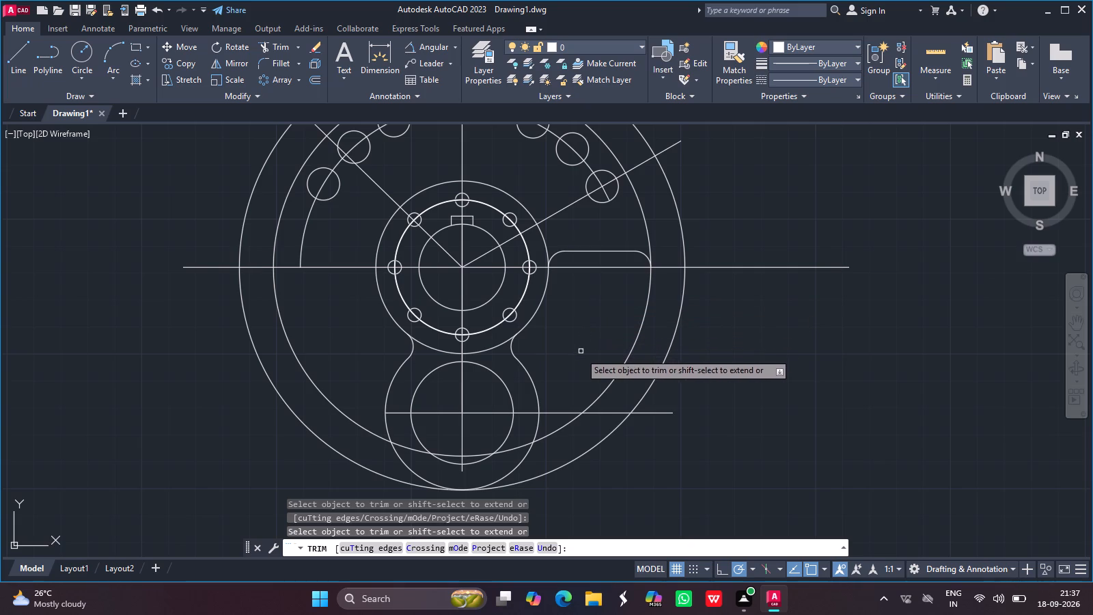
# Trim away the segments of the ring just inside the outermost circle that lie above the horizontal centreline.
pyautogui.click(640, 215)
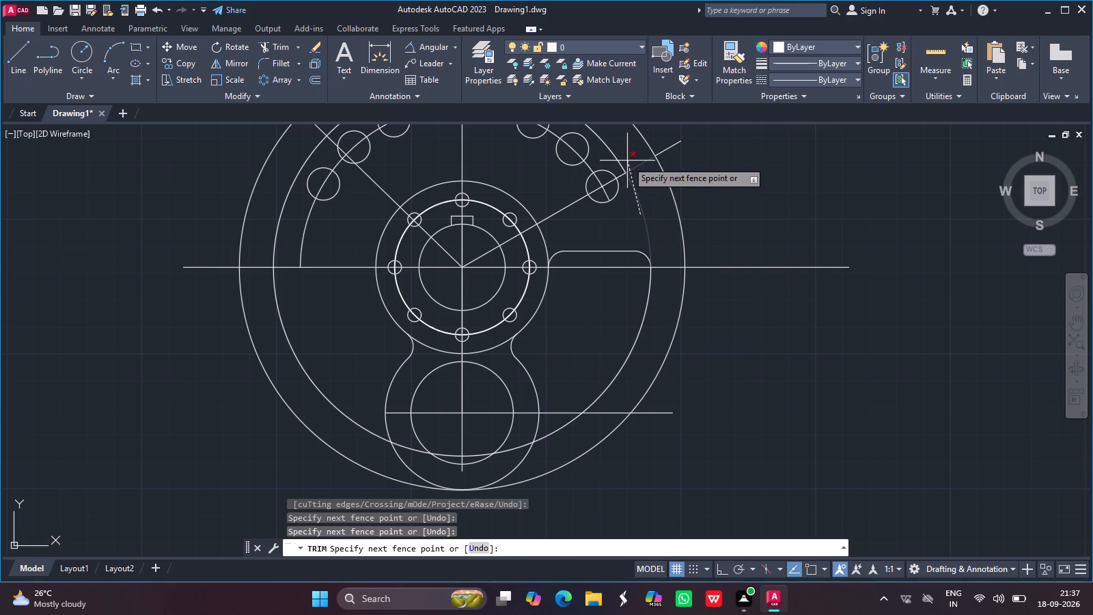
pyautogui.click(633, 186)
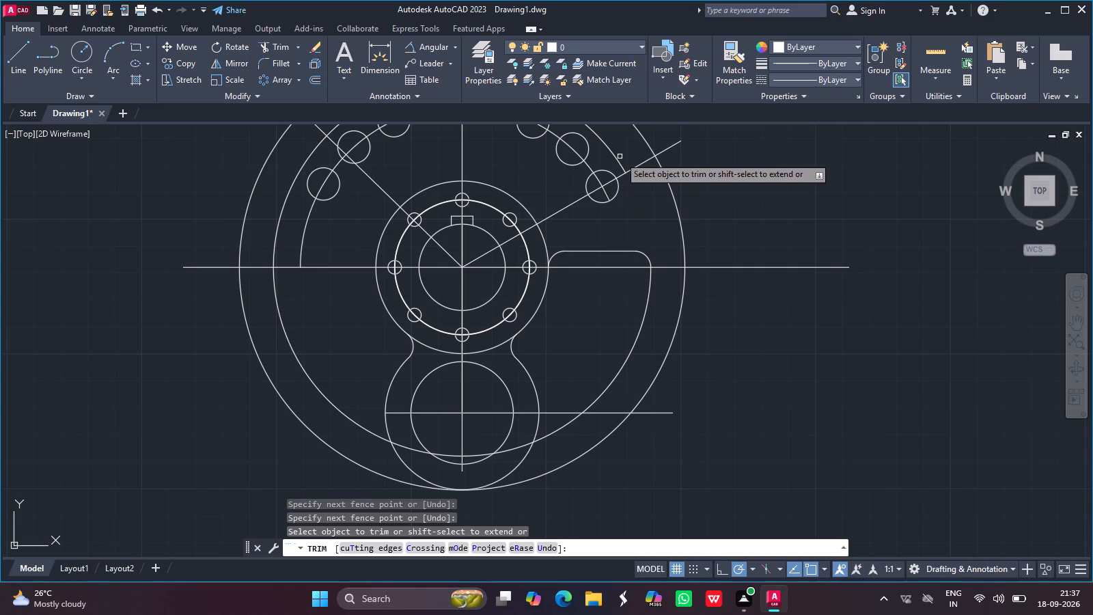
pyautogui.click(618, 160)
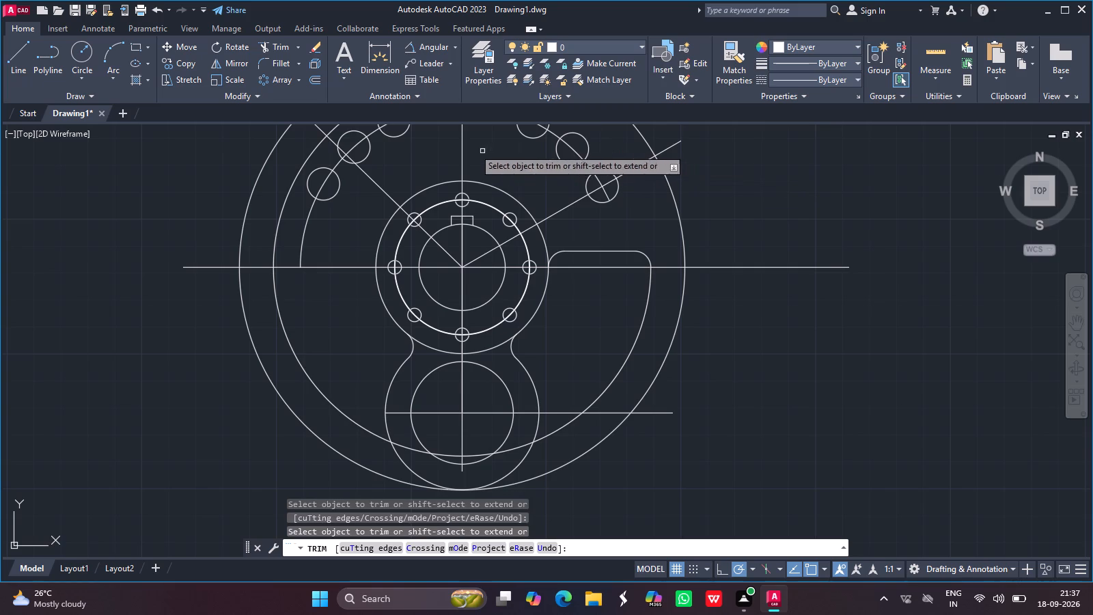
pyautogui.click(309, 151)
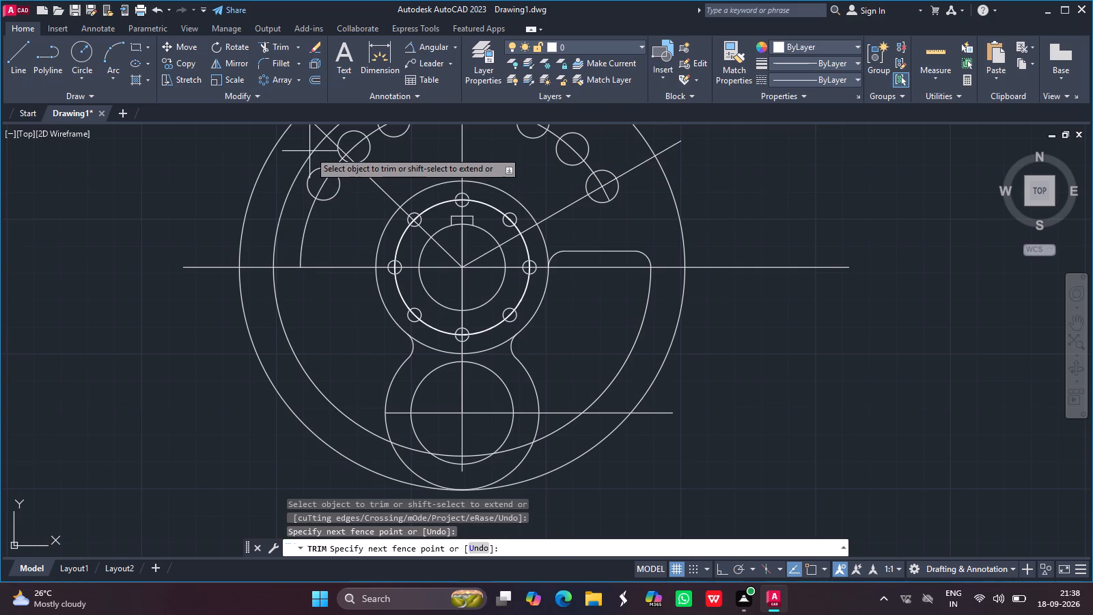
pyautogui.click(313, 152)
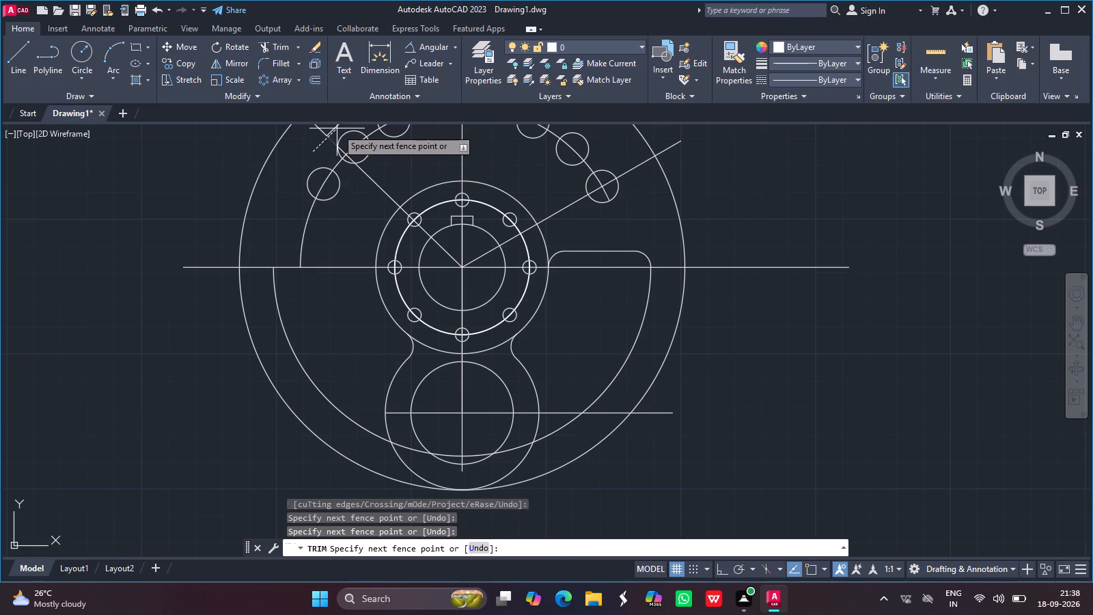
pyautogui.click(337, 128)
pyautogui.hotkey('ctrl', 'z')
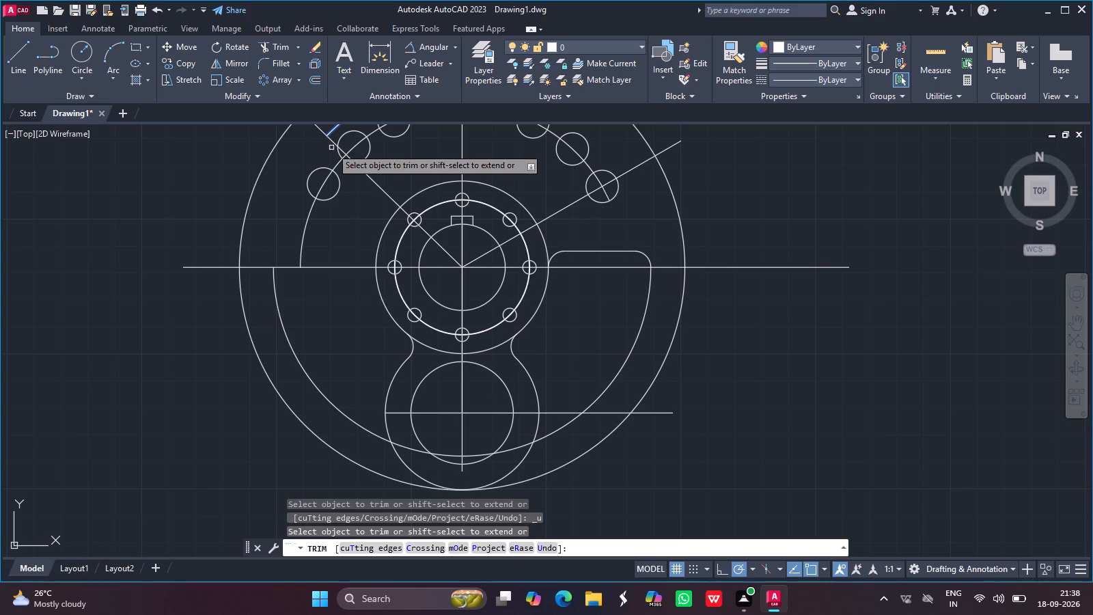
pyautogui.doubleClick(331, 128)
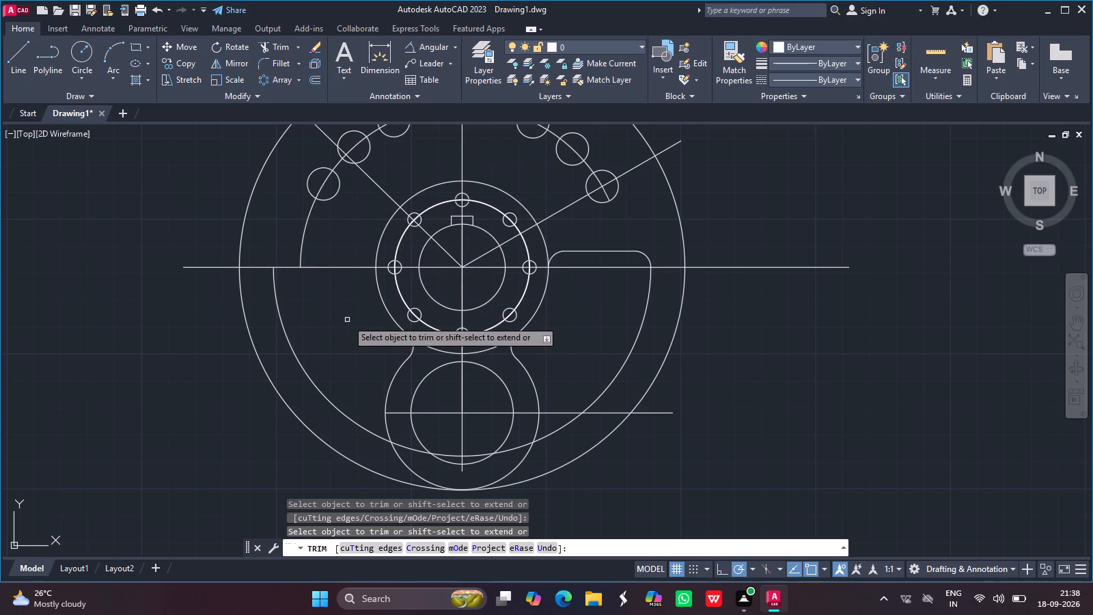
pyautogui.press('Return')
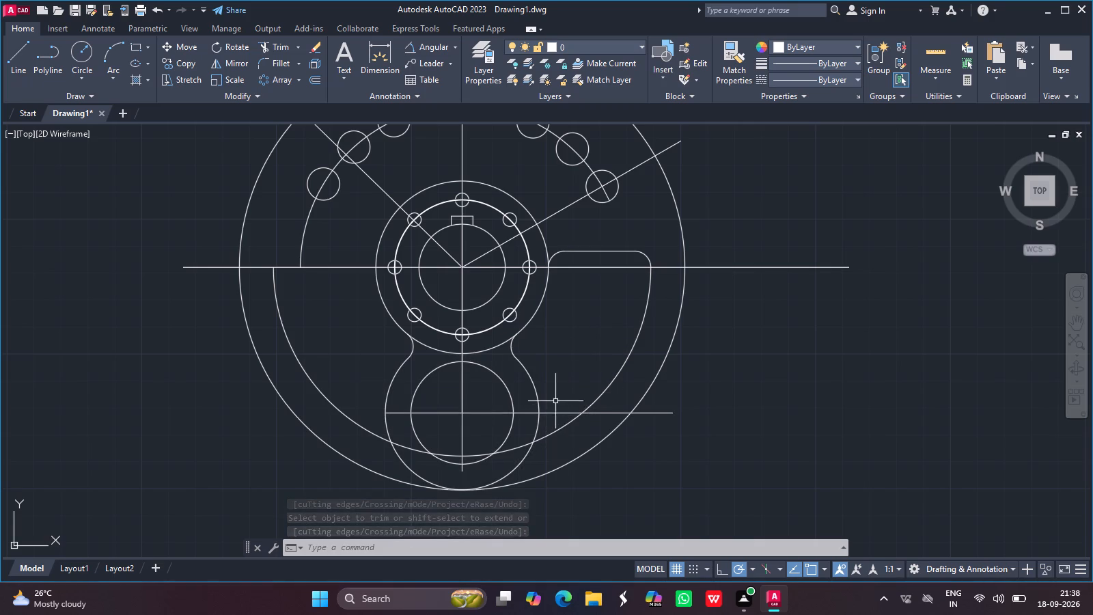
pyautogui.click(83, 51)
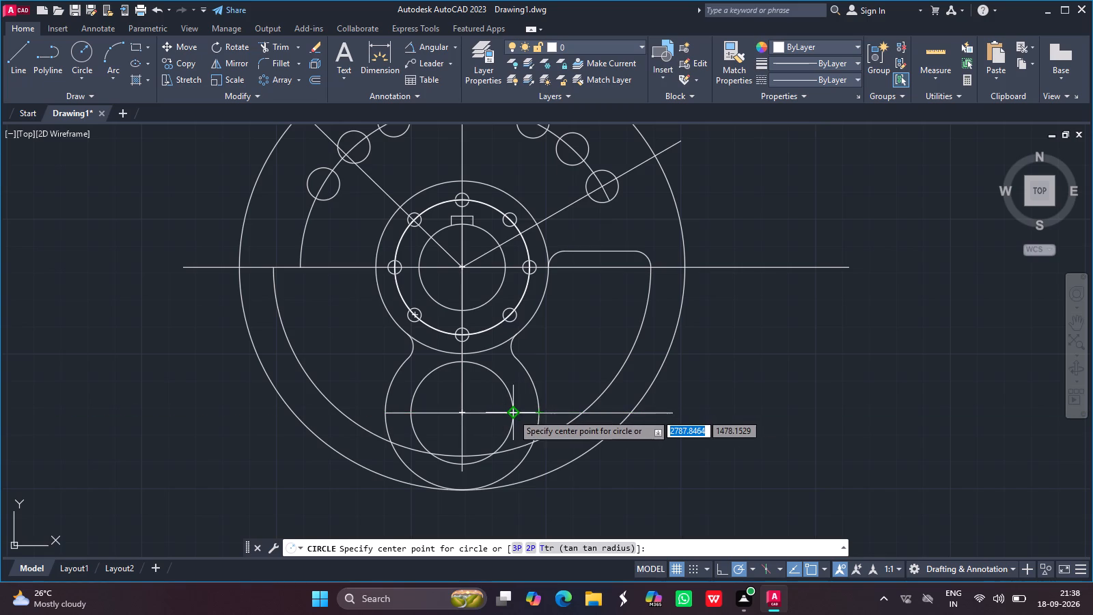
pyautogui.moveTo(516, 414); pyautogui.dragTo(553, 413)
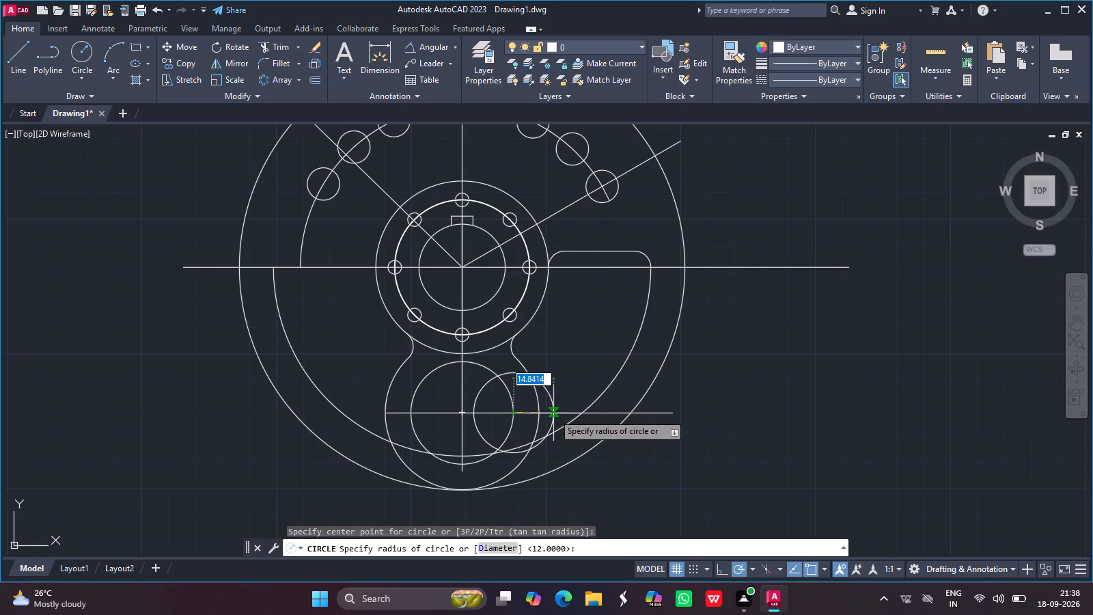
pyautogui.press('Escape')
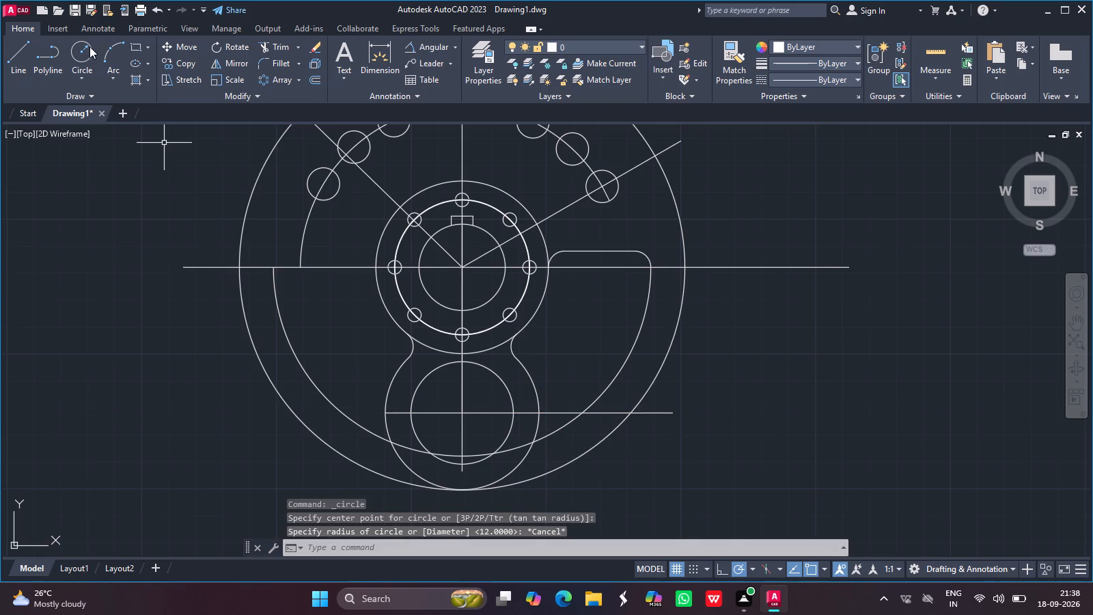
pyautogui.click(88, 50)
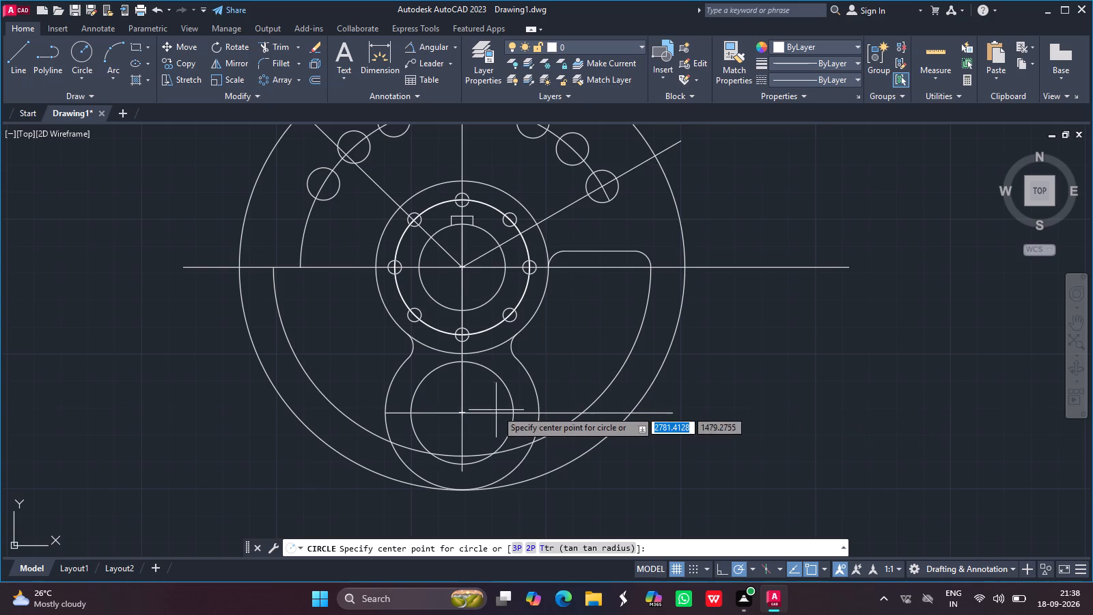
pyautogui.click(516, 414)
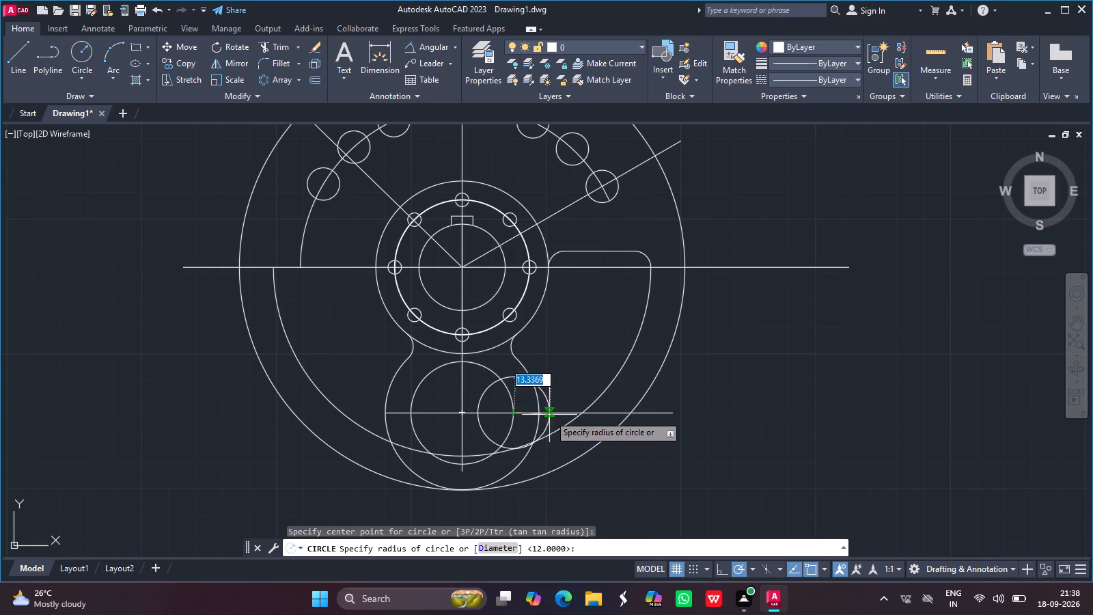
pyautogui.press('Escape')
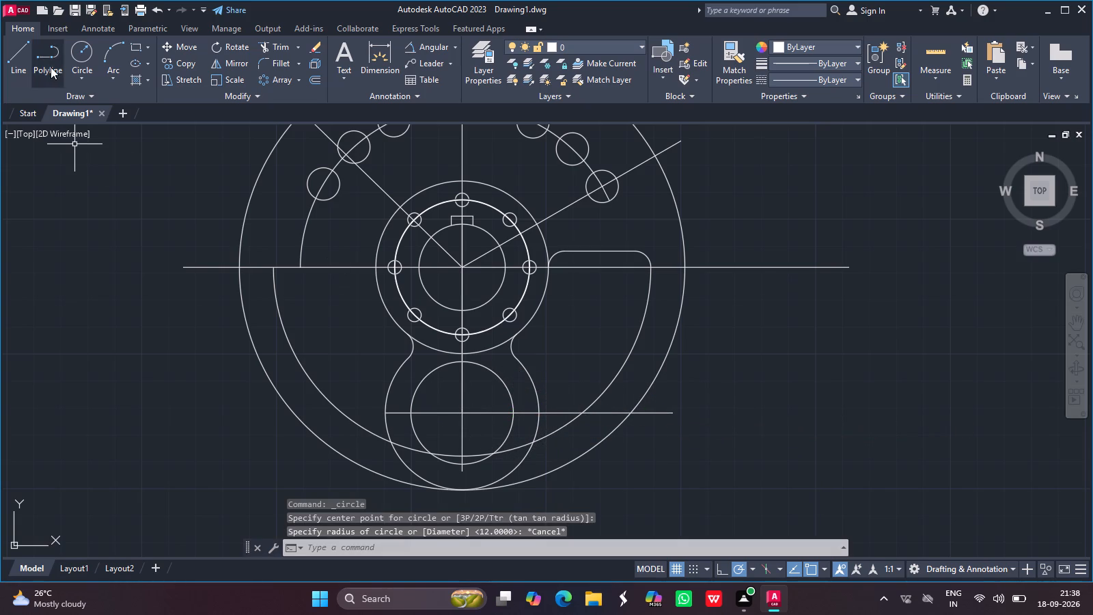
# Draw a circle of radius 12 on the lobe's horizontal line, centred 12 outward from the lobe's inner circle.
pyautogui.click(85, 54)
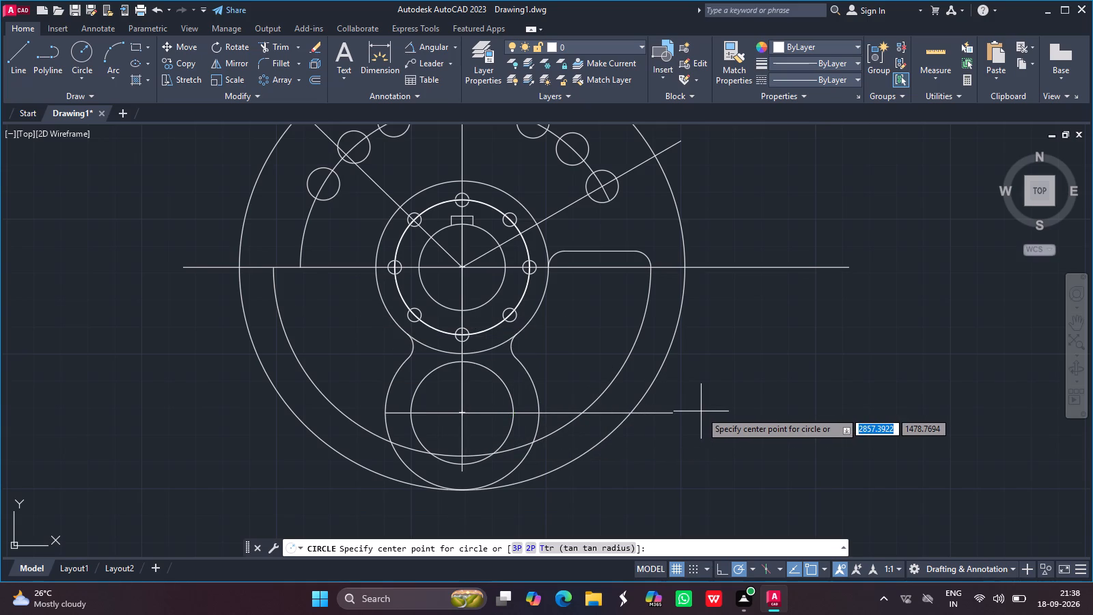
pyautogui.write('12')
pyautogui.press('Return')
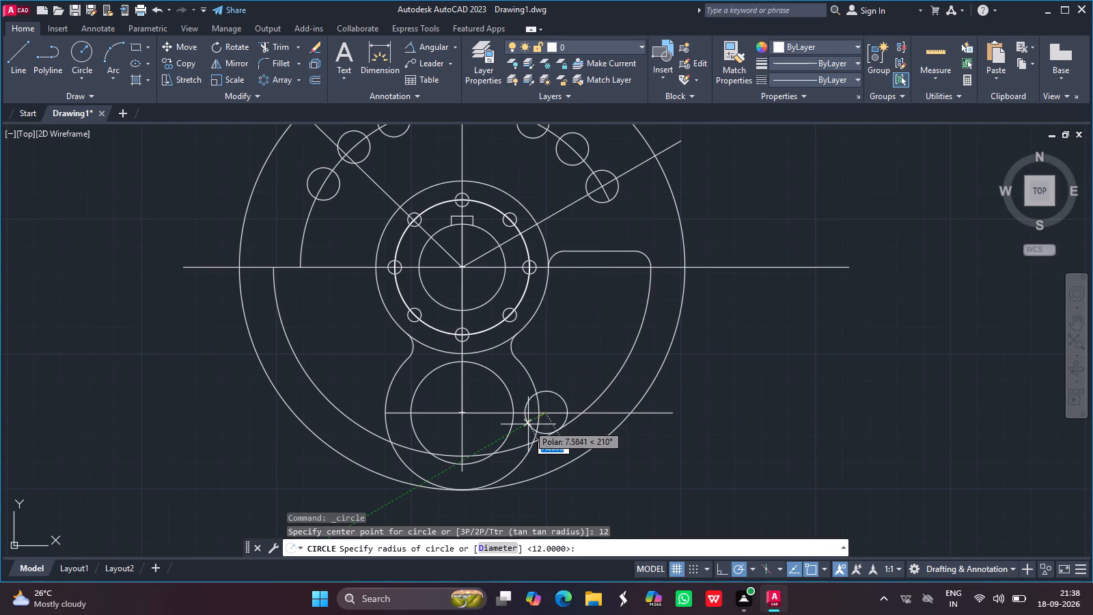
pyautogui.write('12')
pyautogui.press('Return')
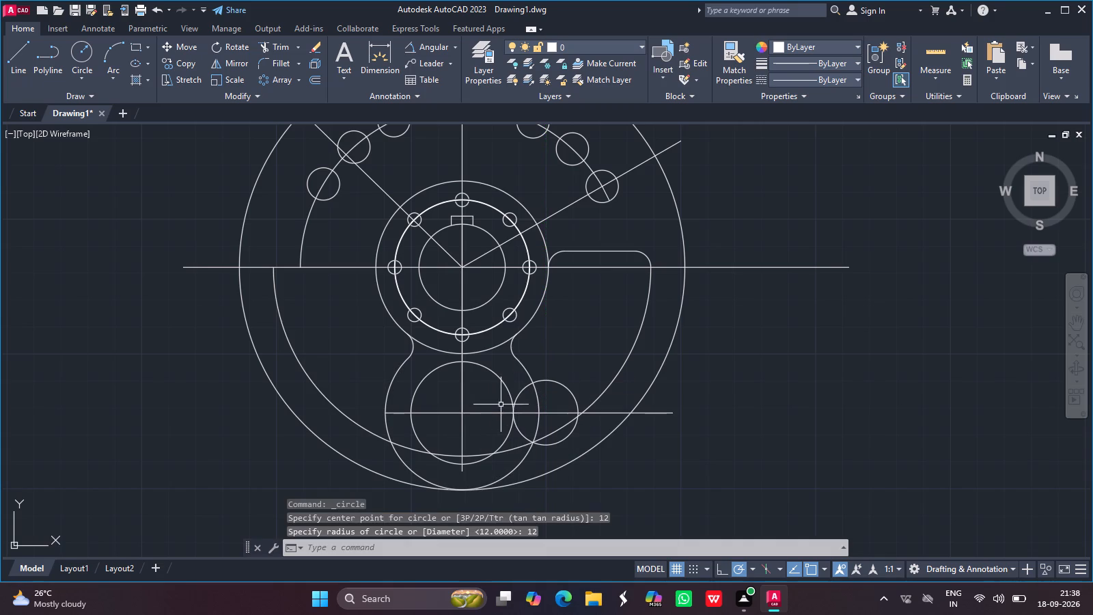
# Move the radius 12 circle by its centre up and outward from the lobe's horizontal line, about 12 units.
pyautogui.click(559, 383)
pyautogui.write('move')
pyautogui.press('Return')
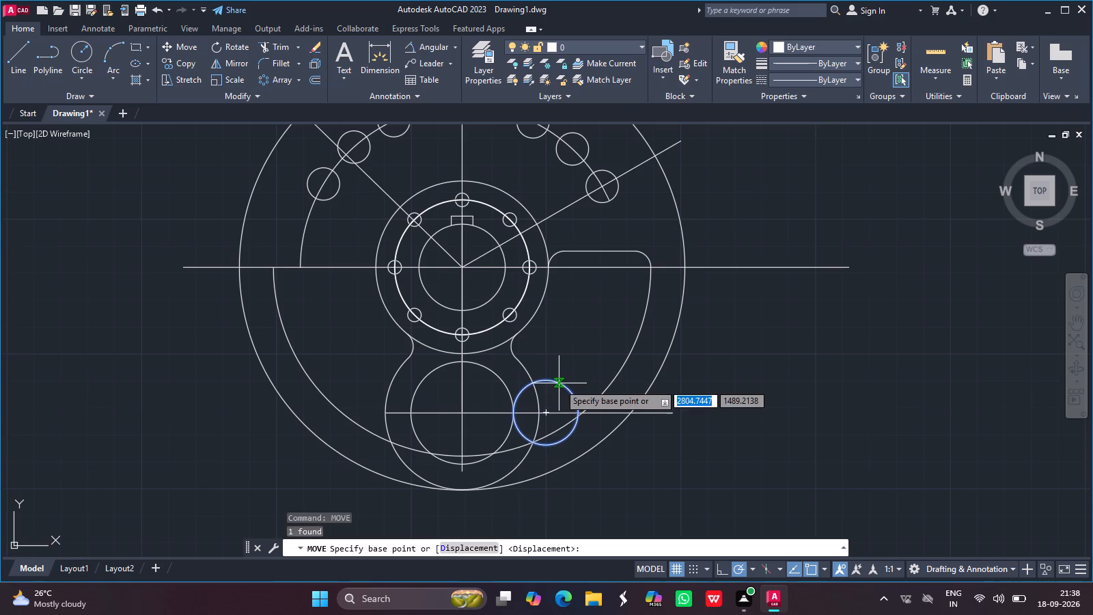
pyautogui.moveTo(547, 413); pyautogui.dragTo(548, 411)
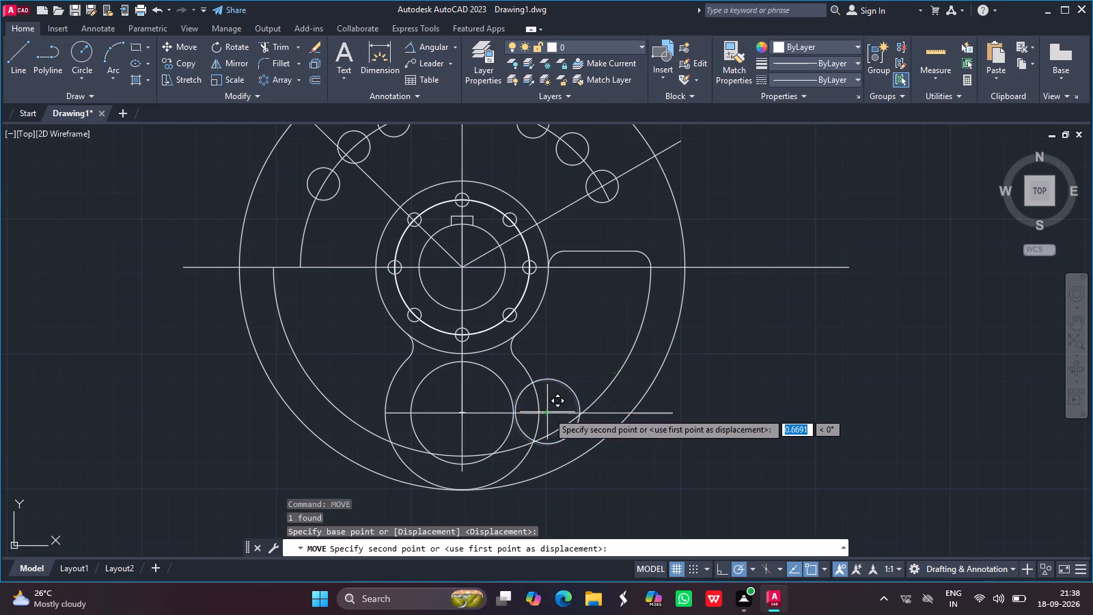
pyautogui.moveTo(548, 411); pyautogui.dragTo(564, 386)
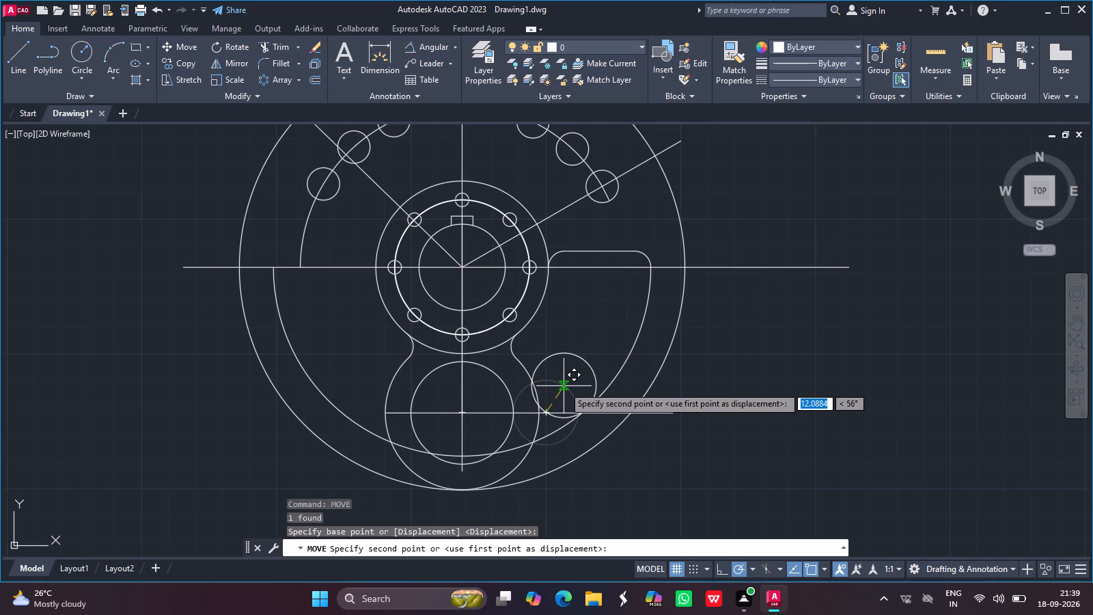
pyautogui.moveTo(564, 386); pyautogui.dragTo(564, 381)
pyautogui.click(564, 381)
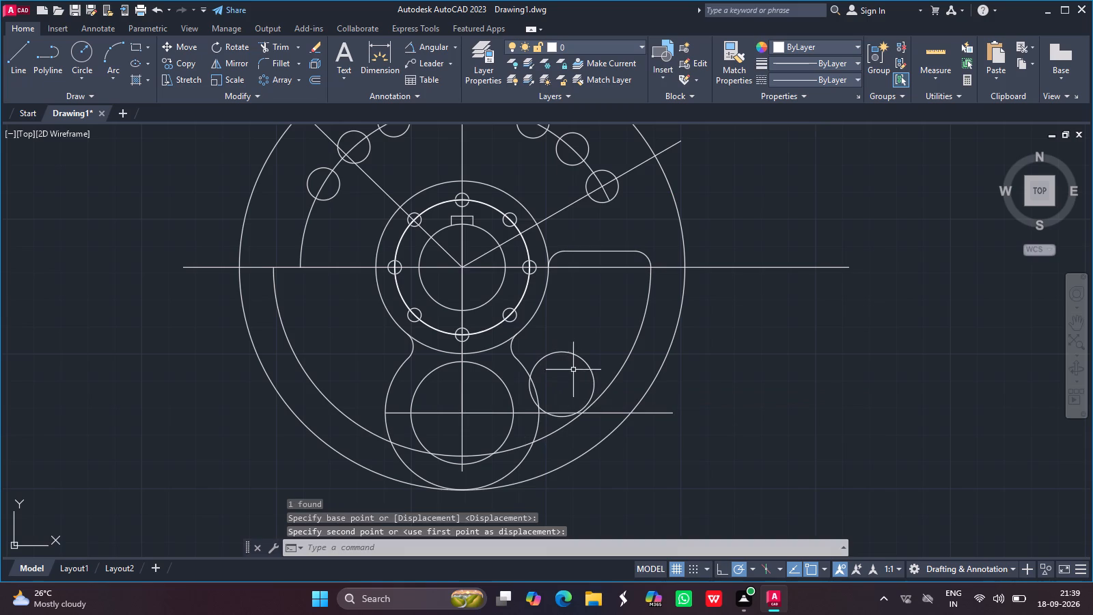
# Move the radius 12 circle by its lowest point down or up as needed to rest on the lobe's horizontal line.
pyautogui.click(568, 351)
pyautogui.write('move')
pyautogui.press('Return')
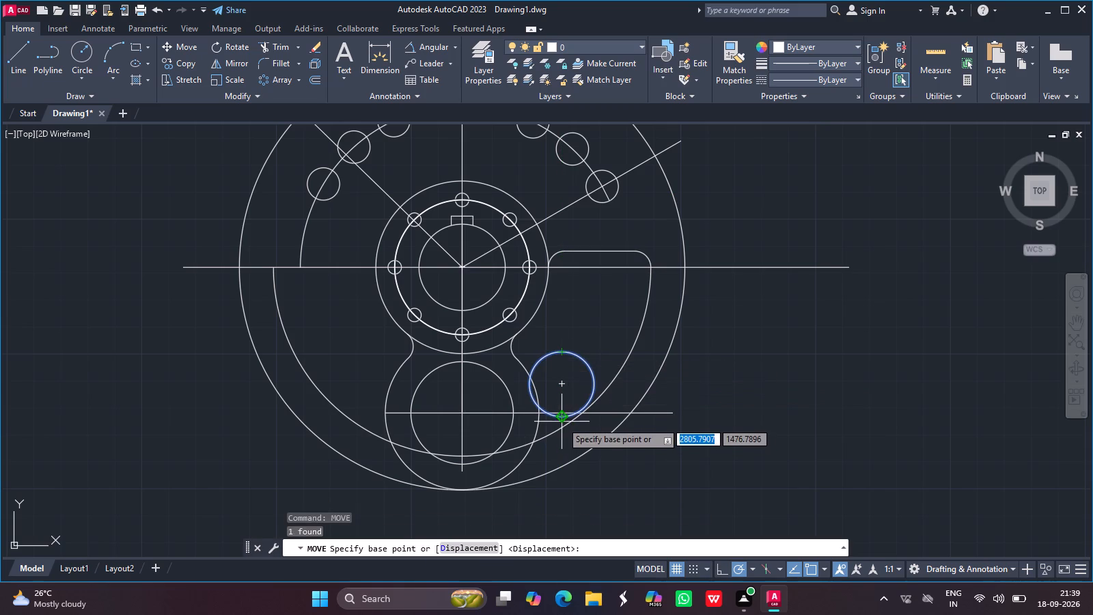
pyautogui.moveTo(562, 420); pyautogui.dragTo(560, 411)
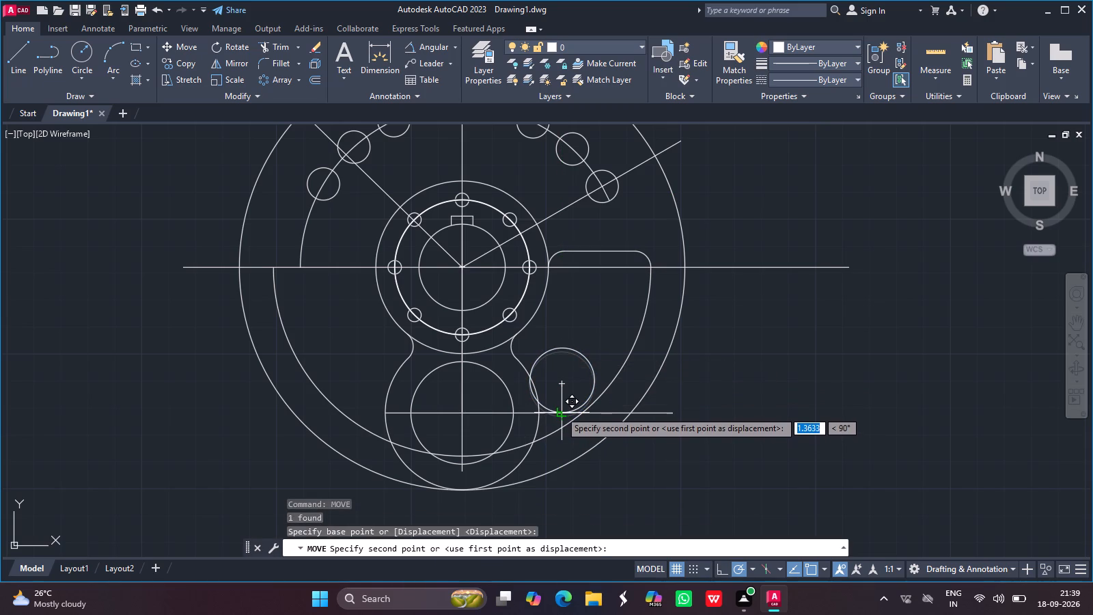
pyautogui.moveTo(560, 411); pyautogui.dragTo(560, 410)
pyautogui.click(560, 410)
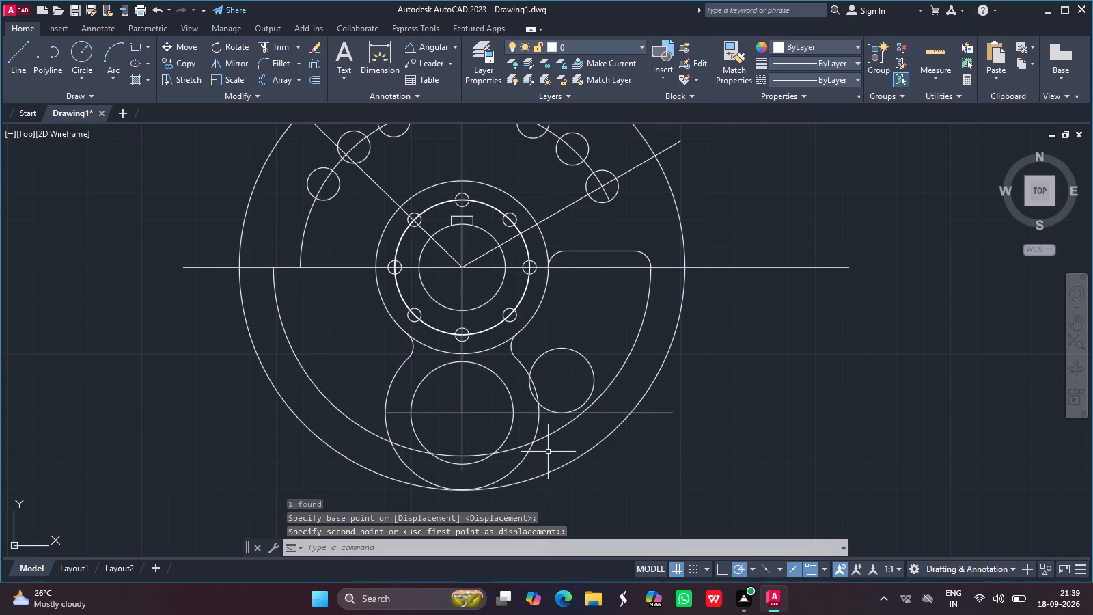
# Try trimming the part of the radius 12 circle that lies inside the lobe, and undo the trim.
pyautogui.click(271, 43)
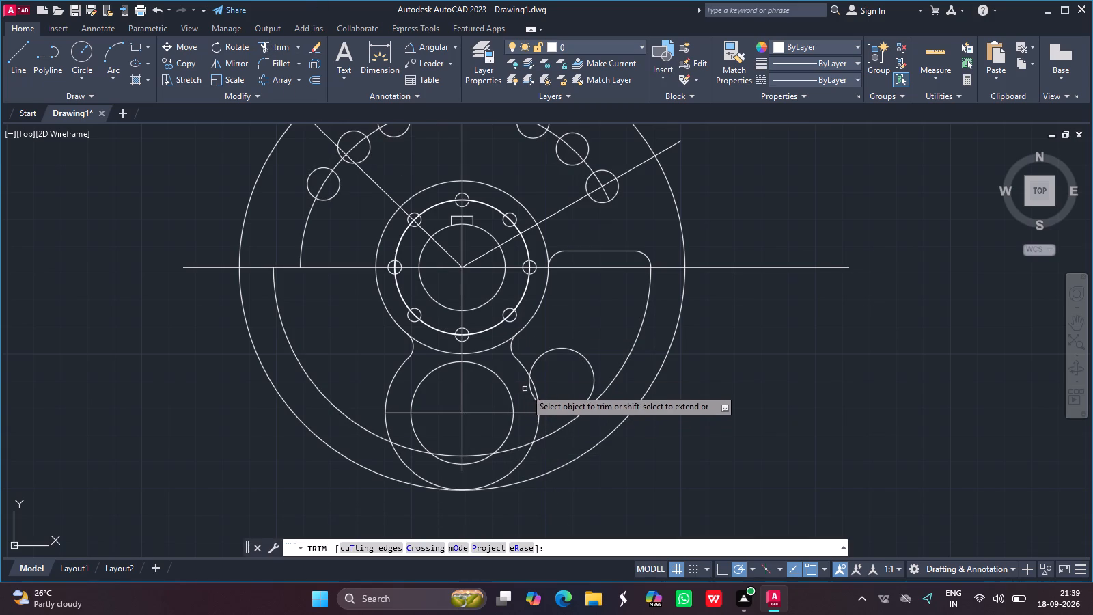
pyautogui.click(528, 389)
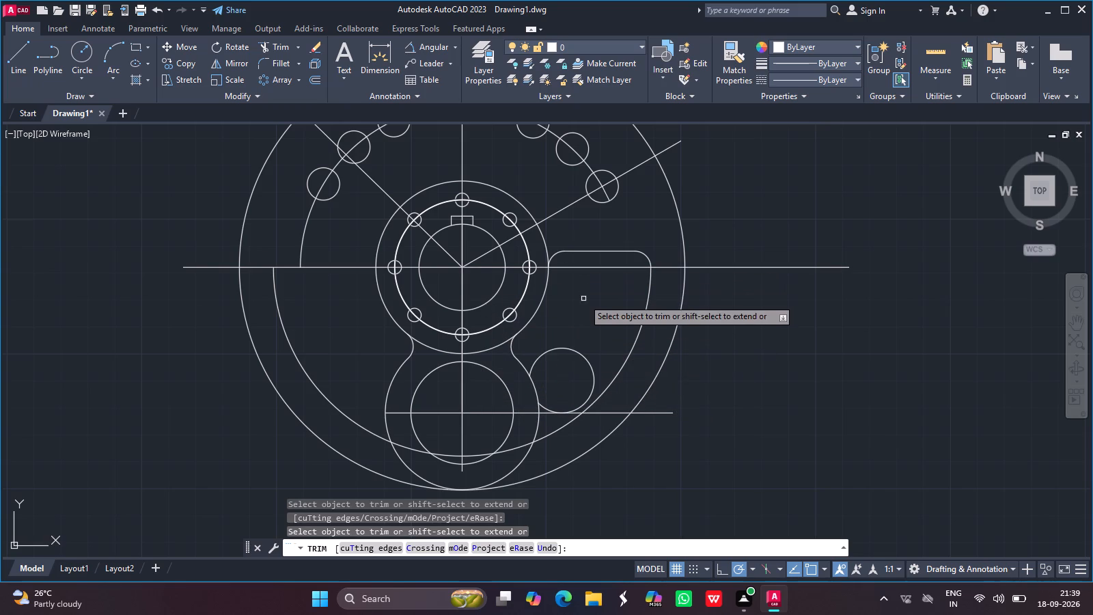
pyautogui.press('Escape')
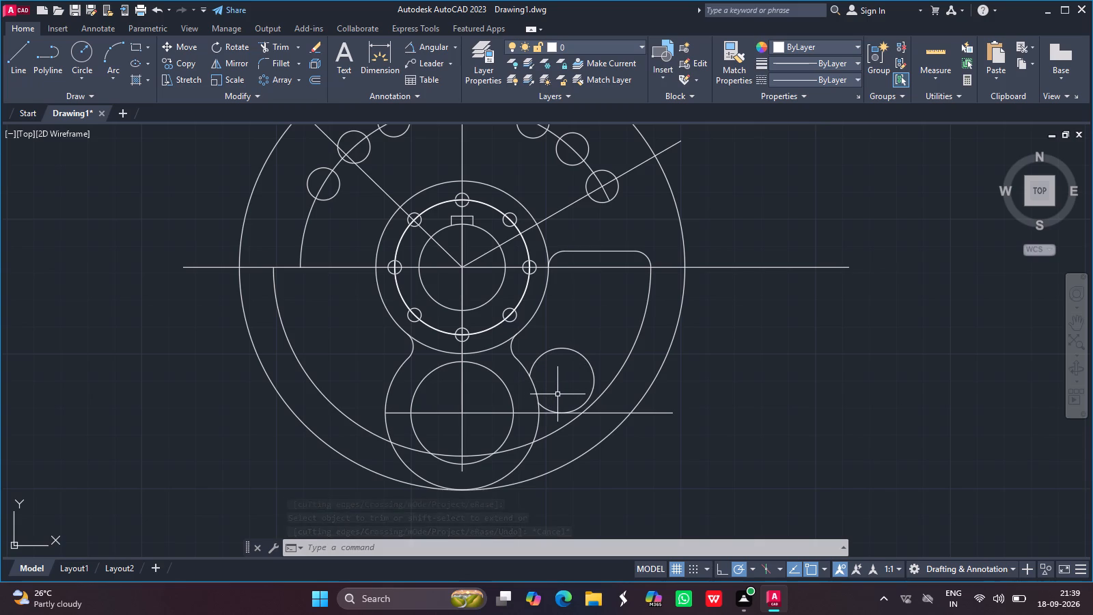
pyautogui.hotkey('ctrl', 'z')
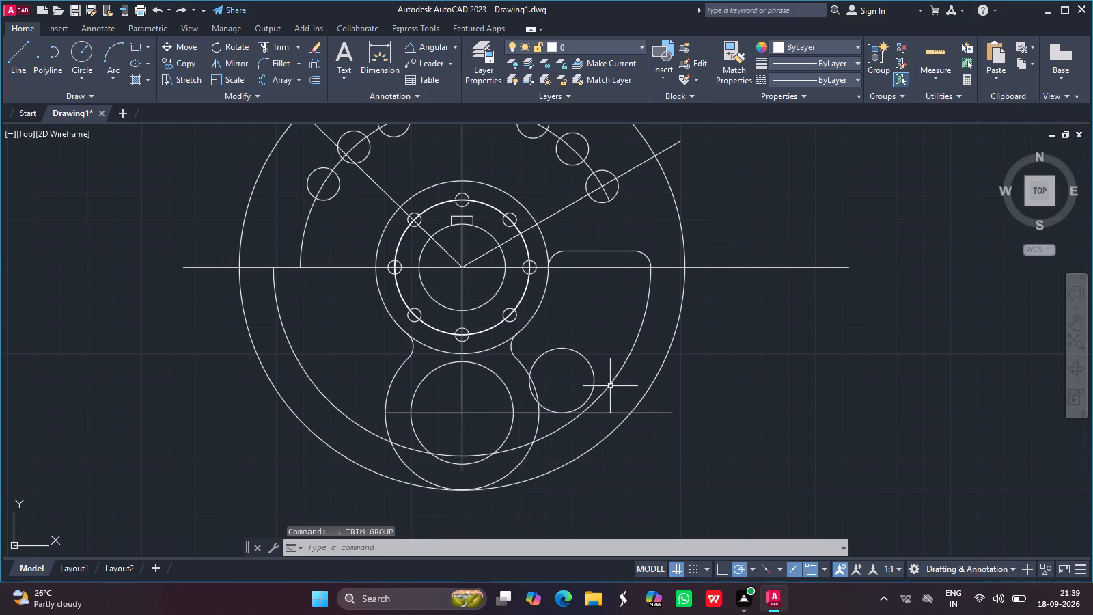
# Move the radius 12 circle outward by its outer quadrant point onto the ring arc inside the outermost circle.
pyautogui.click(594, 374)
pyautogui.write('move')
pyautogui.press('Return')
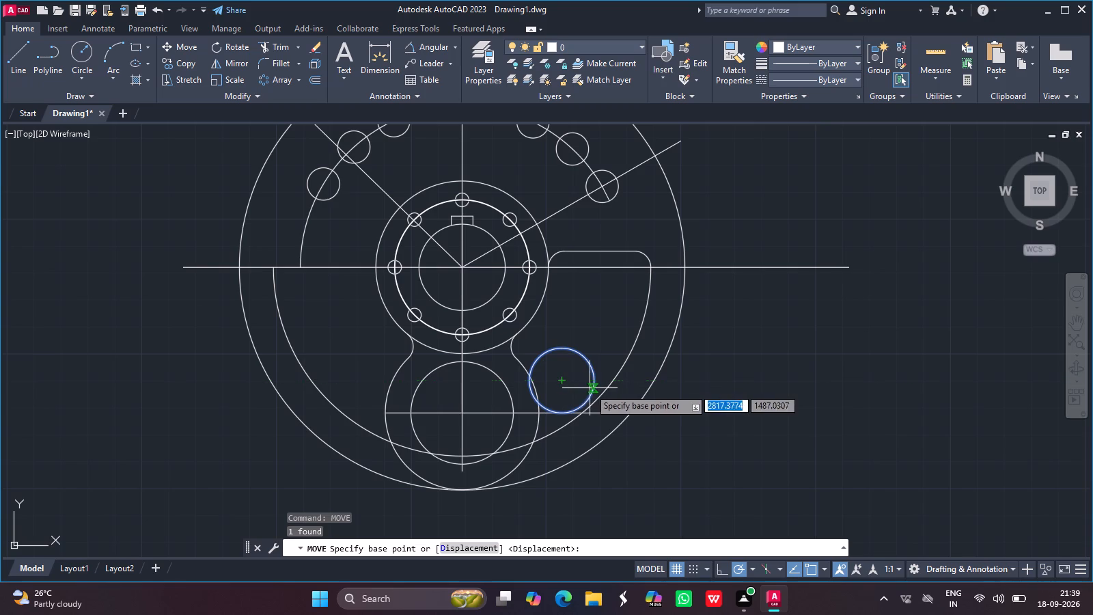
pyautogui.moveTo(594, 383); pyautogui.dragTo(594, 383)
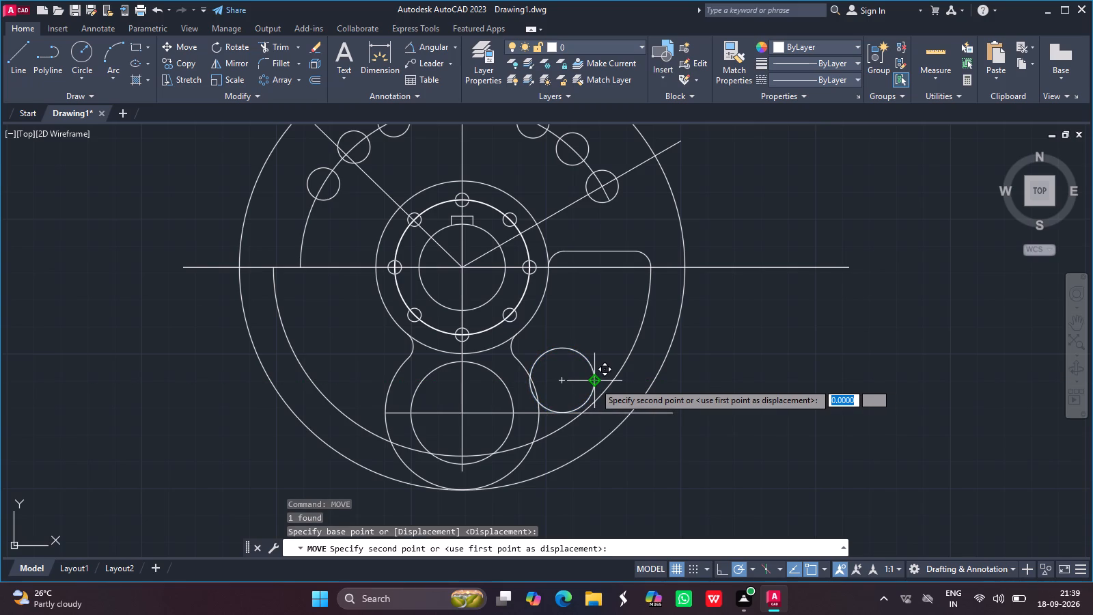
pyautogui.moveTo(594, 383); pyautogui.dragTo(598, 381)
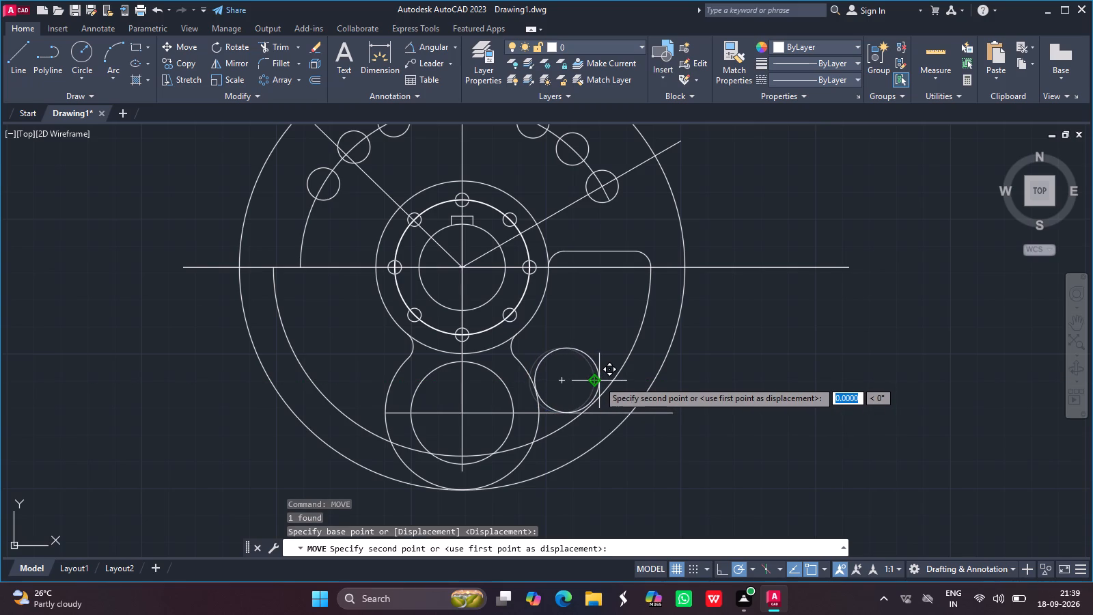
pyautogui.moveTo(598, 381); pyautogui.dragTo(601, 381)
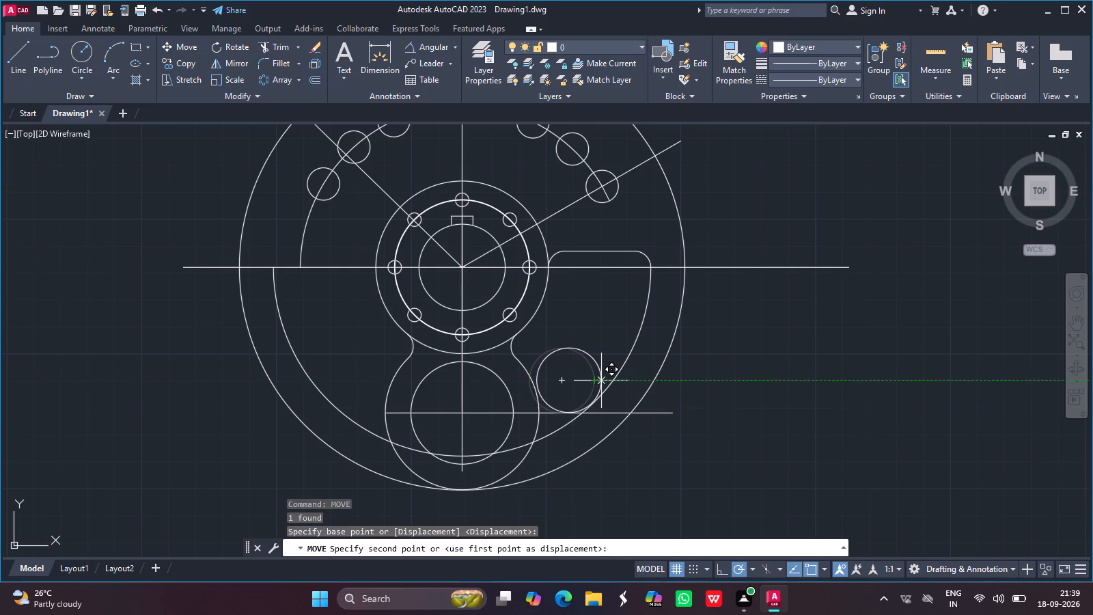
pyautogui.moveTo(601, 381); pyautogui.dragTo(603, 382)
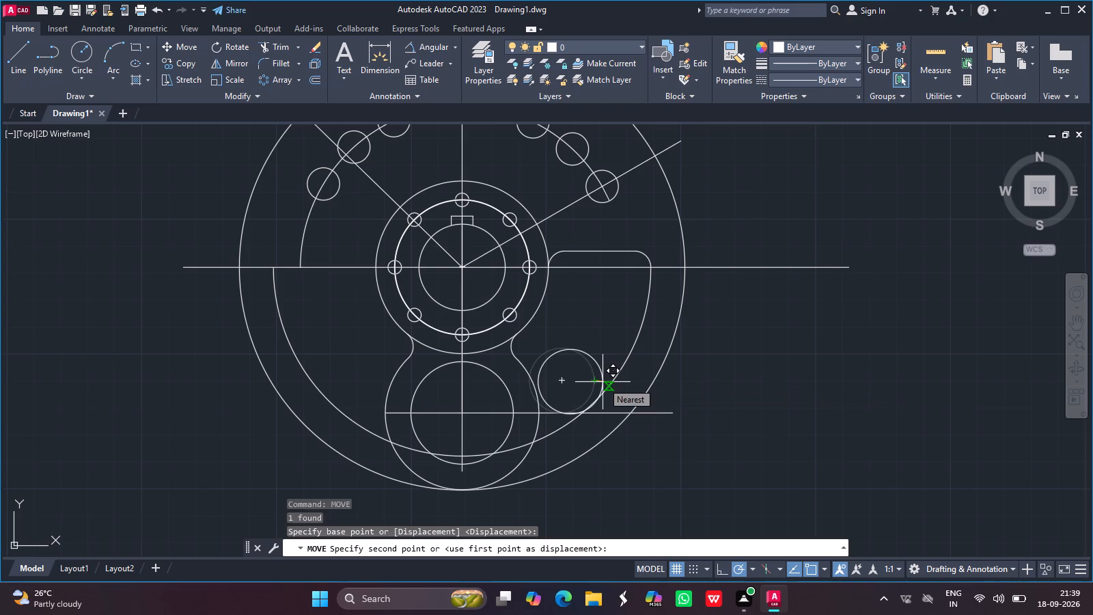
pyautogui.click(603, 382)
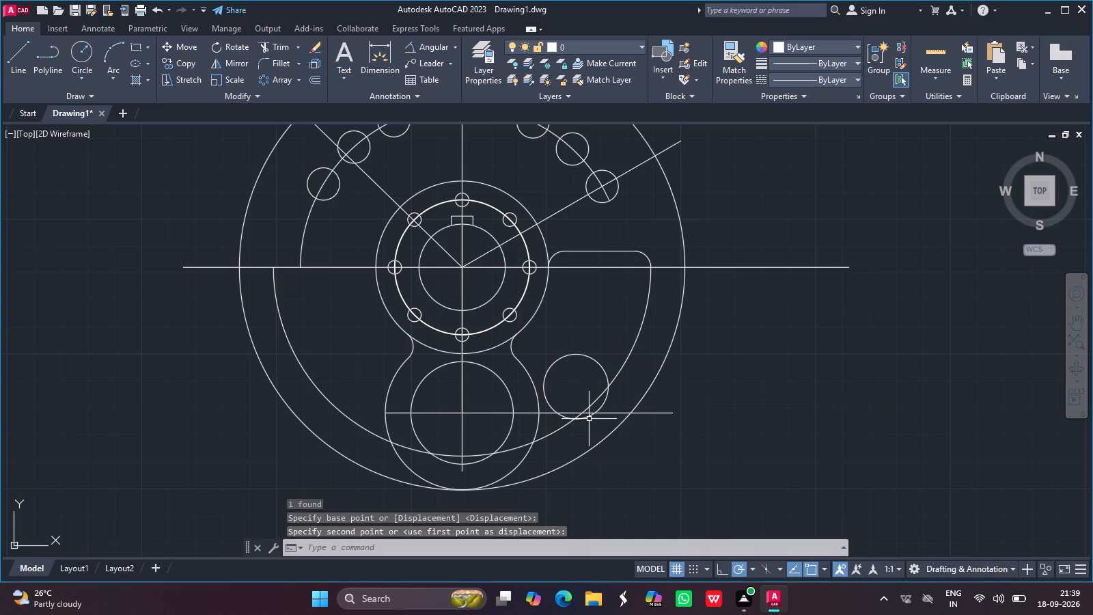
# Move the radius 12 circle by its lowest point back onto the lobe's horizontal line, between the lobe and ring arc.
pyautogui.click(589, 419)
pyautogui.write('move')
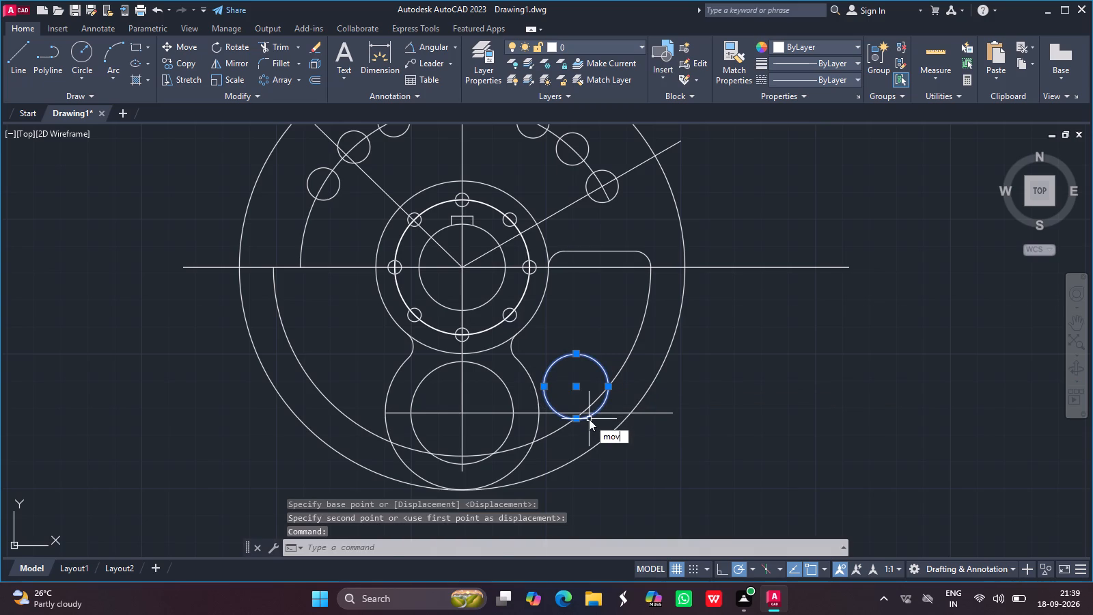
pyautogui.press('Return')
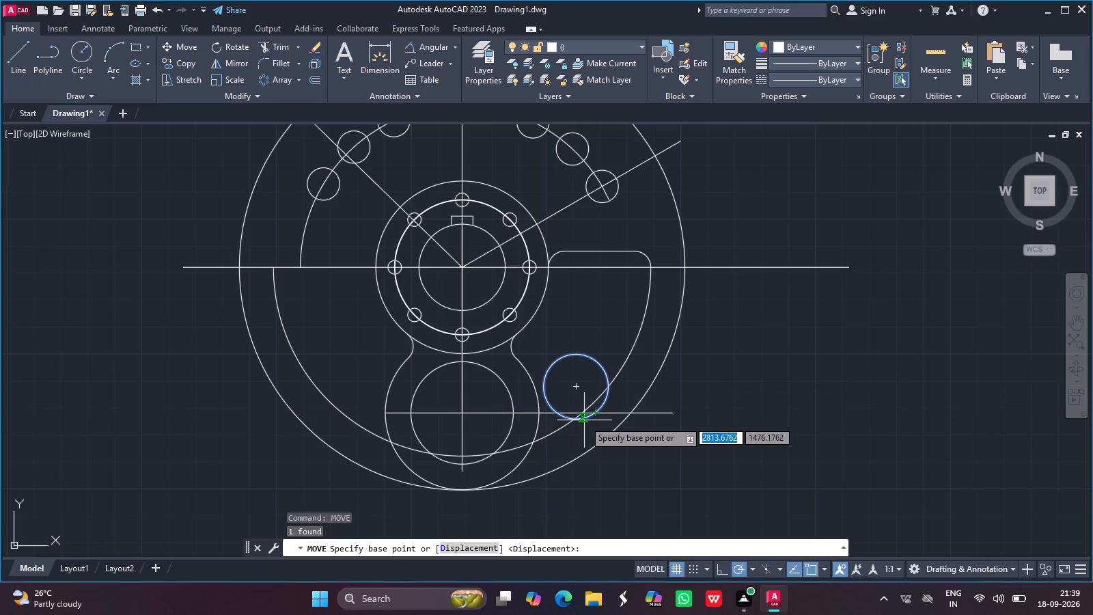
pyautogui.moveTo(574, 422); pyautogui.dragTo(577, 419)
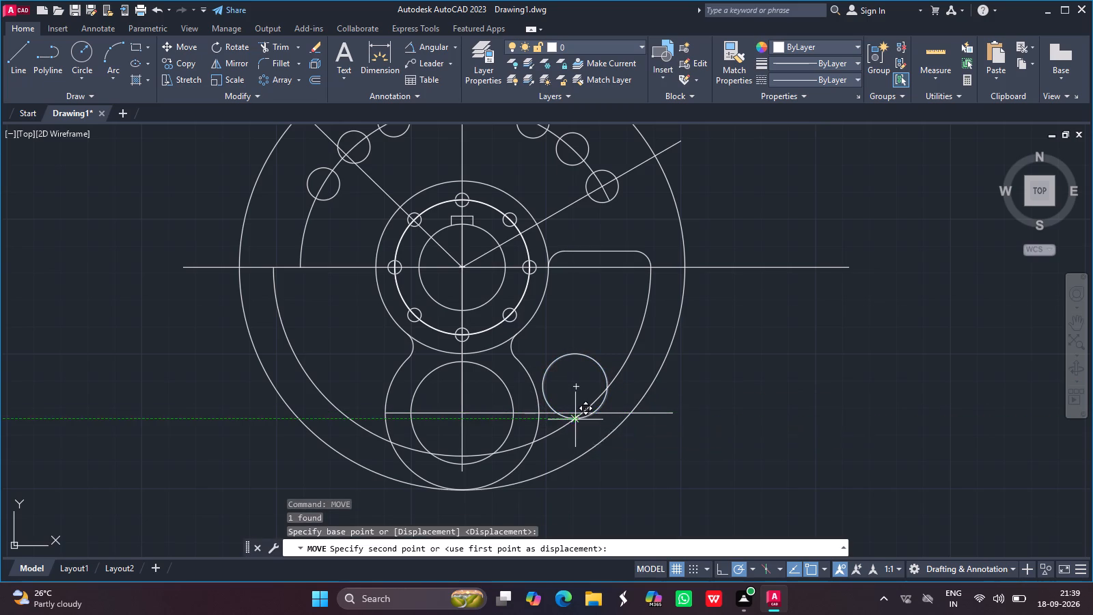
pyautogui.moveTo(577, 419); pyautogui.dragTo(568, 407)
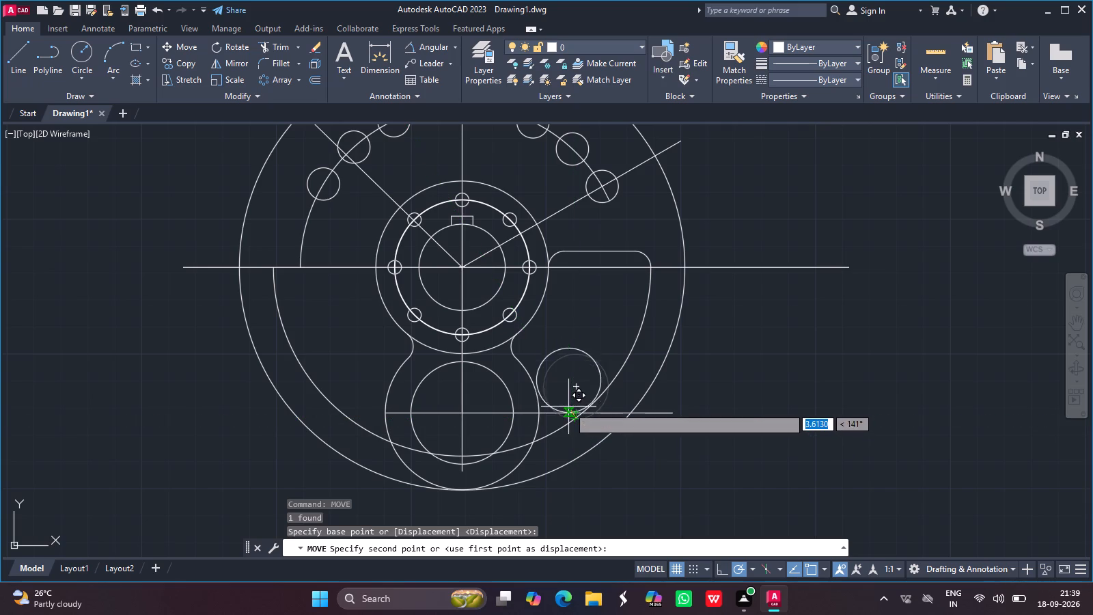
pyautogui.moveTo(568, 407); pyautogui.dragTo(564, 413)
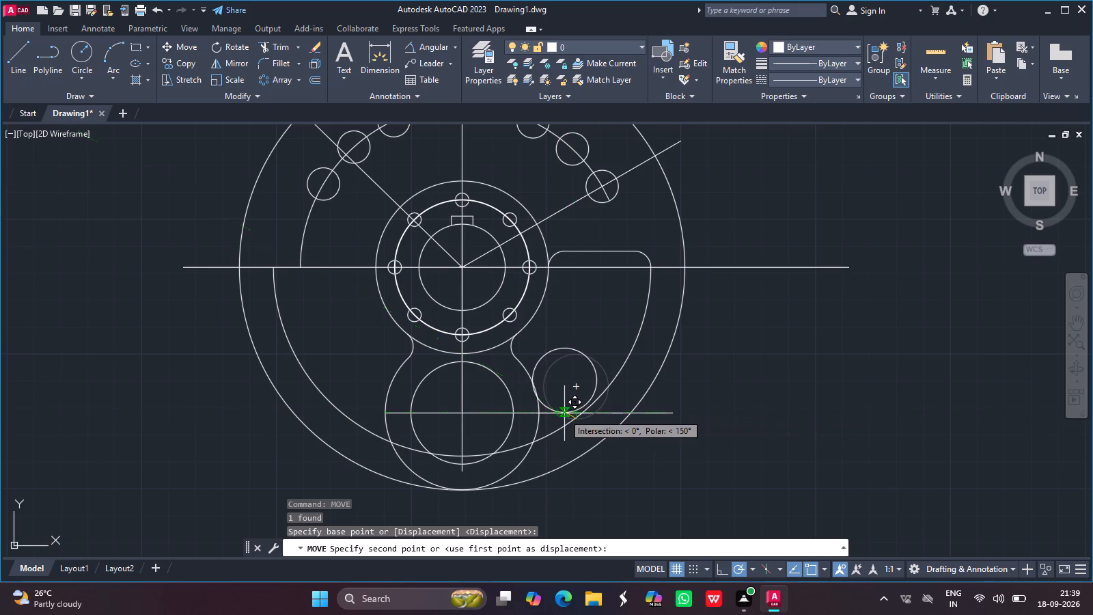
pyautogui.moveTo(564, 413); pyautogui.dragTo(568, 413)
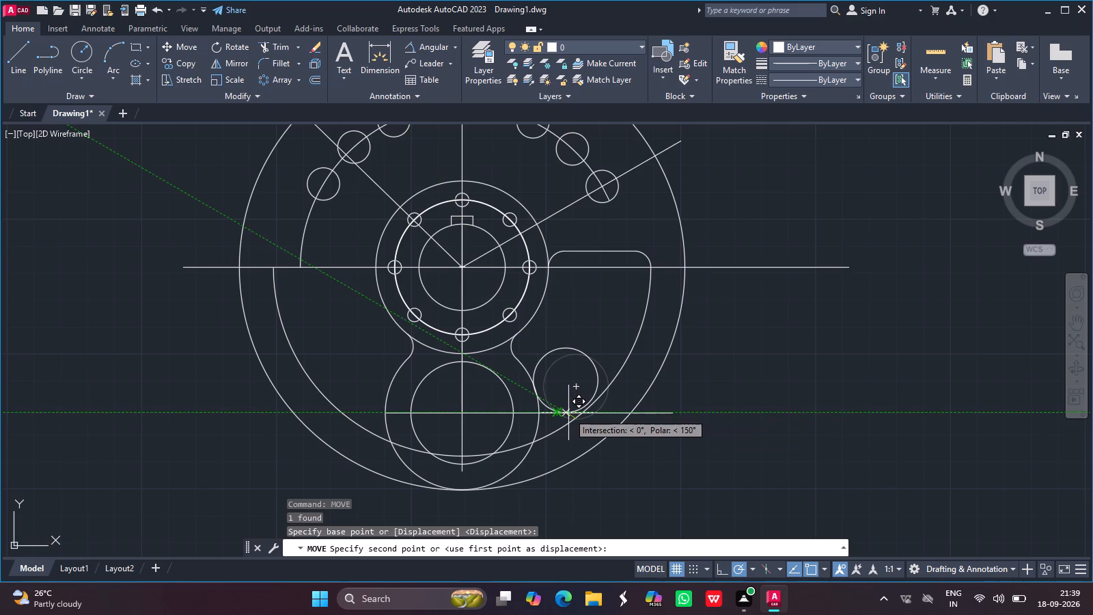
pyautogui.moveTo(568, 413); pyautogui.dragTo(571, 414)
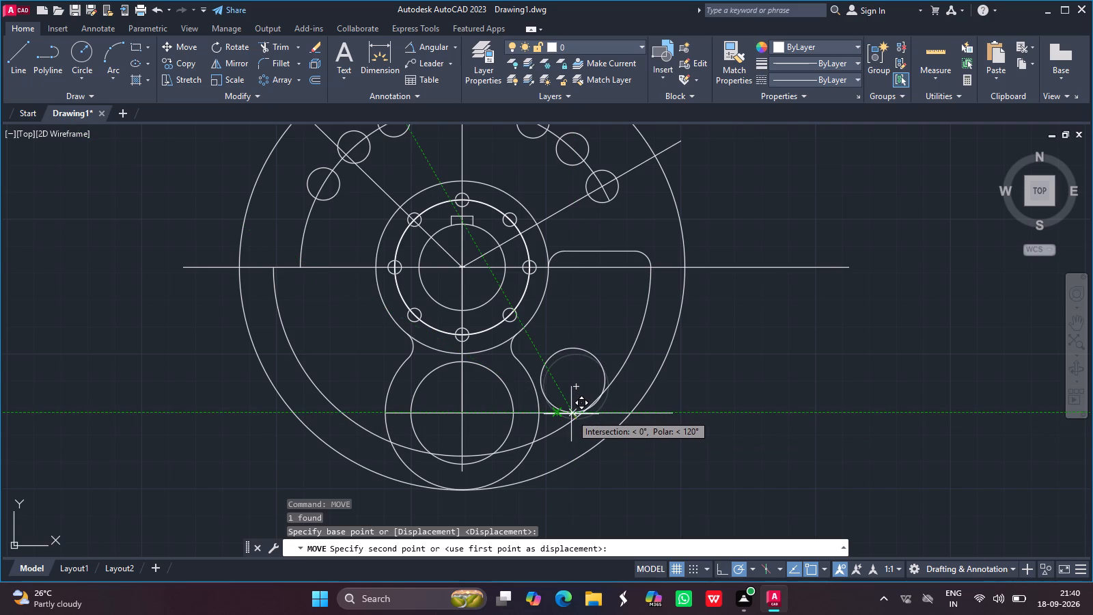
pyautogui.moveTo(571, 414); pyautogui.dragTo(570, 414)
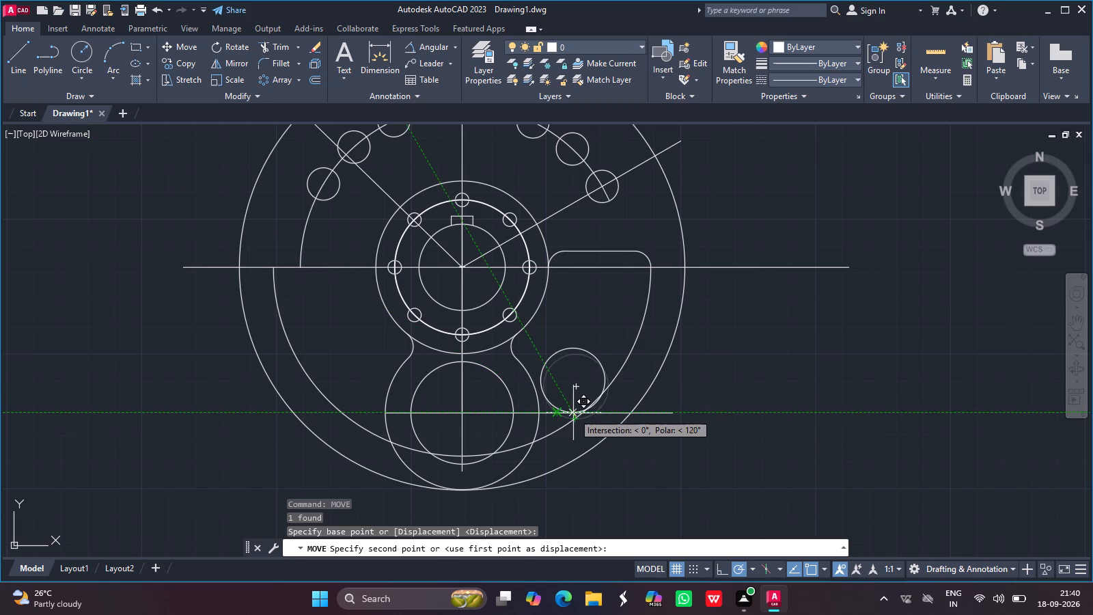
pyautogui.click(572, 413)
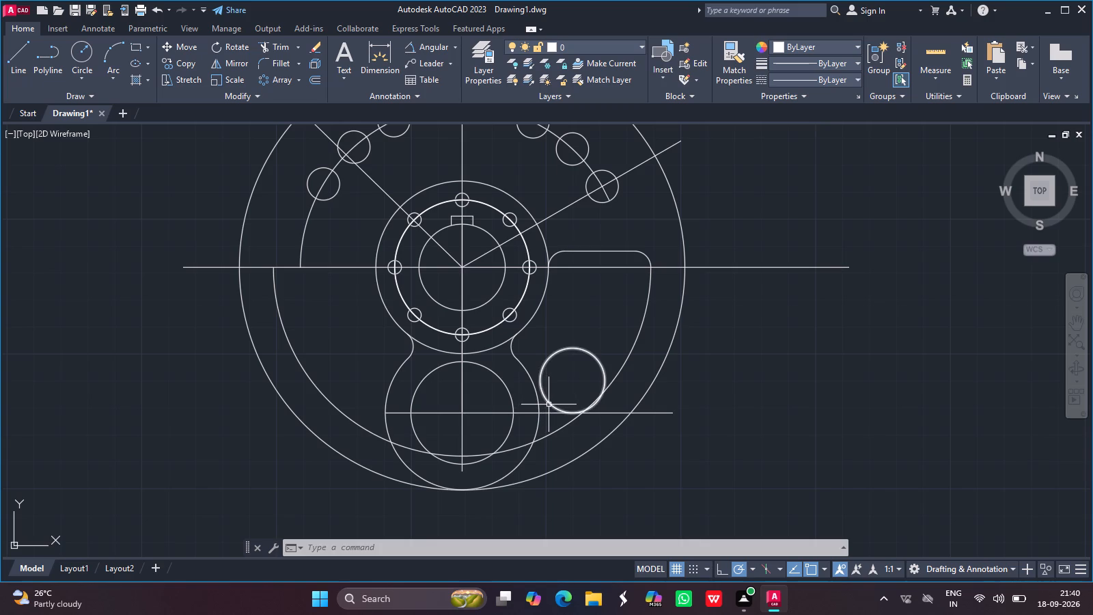
# Delete the radius 12 circle and the horizontal construction line through the lobe.
pyautogui.click(549, 405)
pyautogui.press('BackSpace')
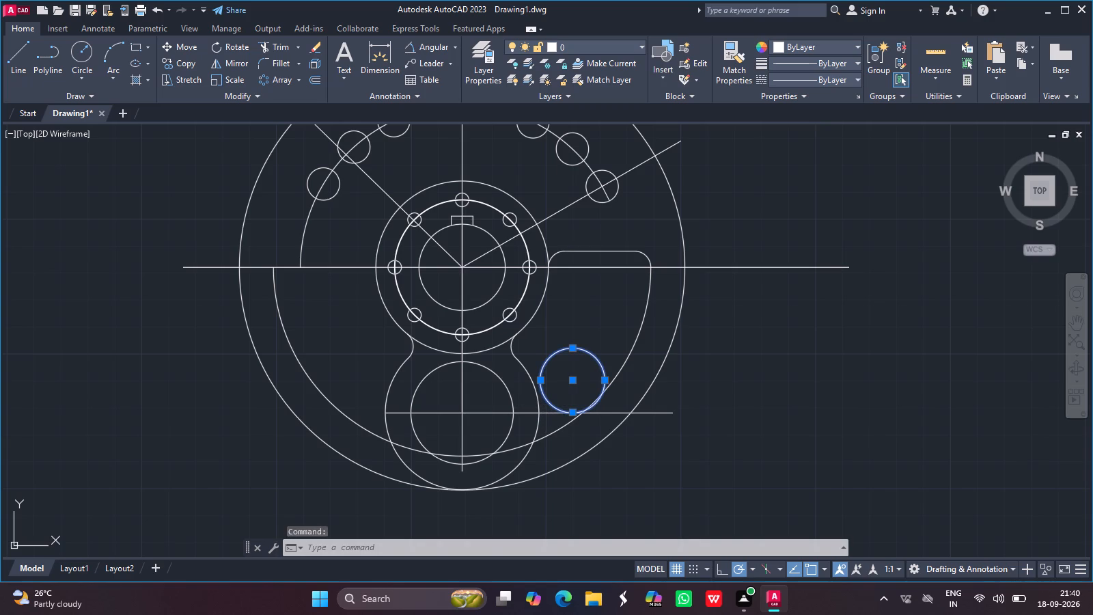
pyautogui.press('Delete')
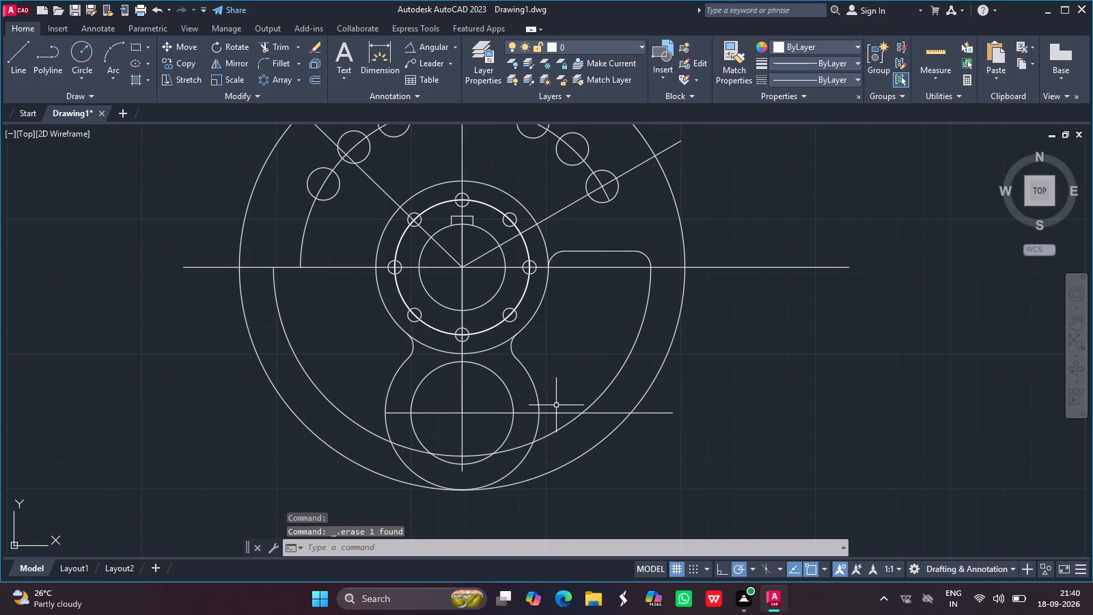
pyautogui.click(555, 411)
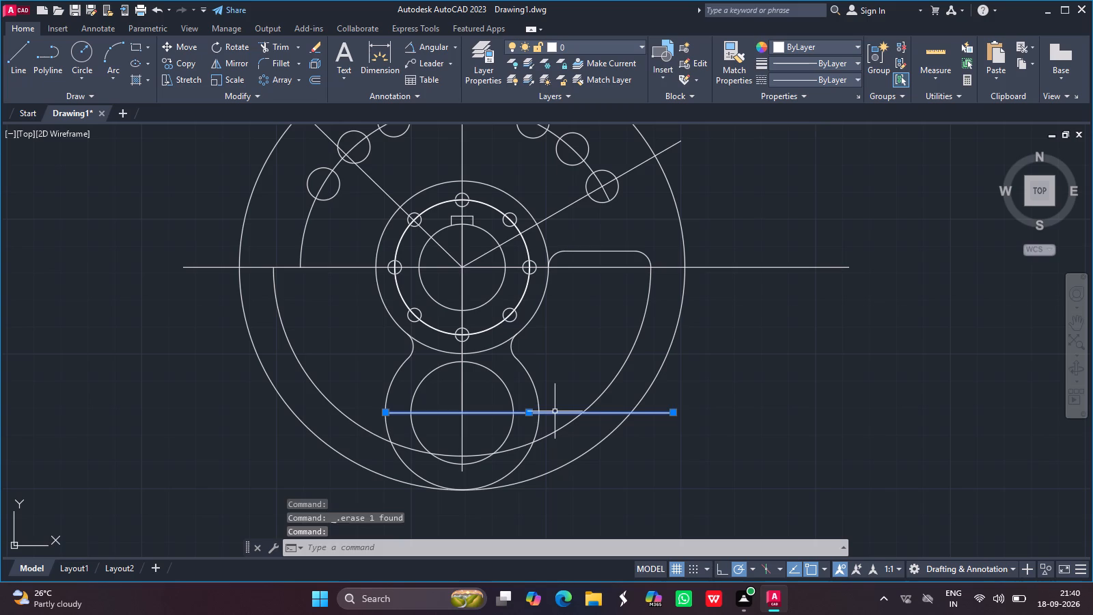
pyautogui.press('Delete')
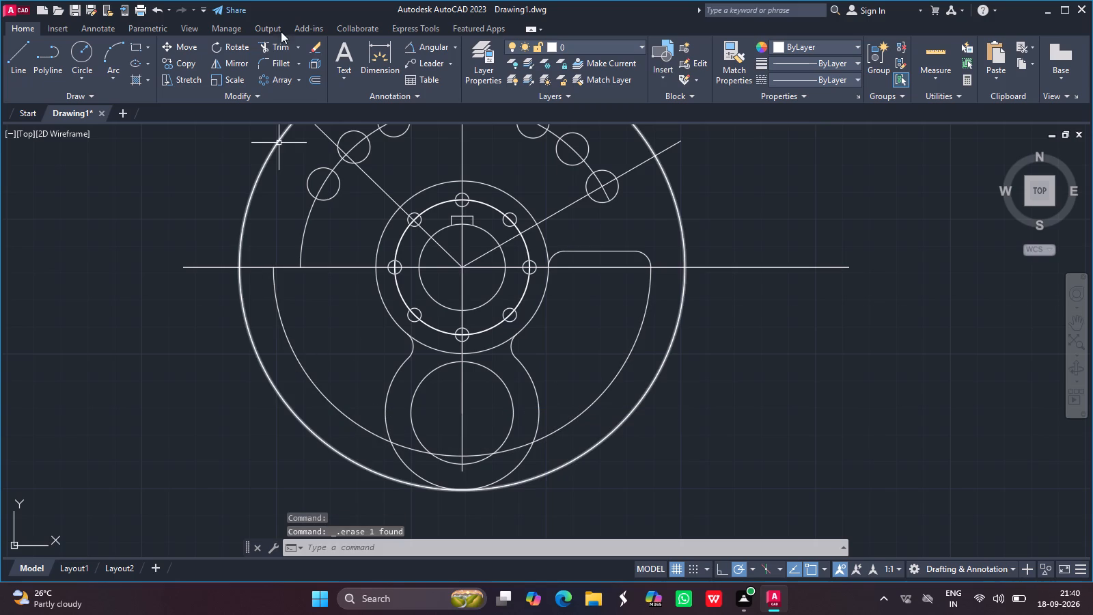
# Fillet the ring arc and the lobe's outer arc with radius 12 in No trim mode, rounding the pocket's lower corner.
pyautogui.click(272, 61)
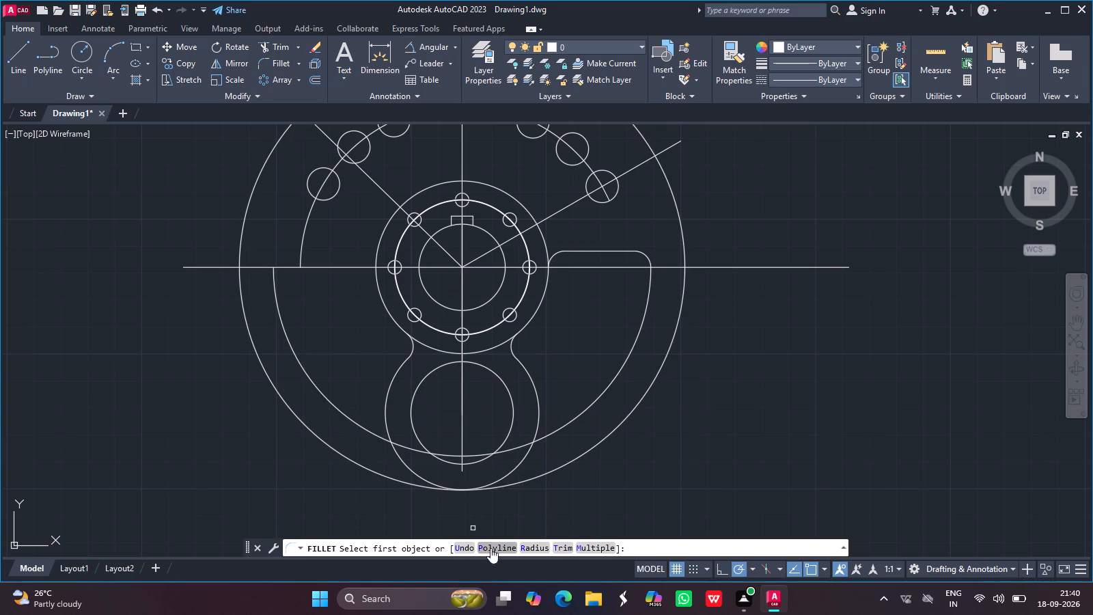
pyautogui.click(560, 547)
pyautogui.click(492, 544)
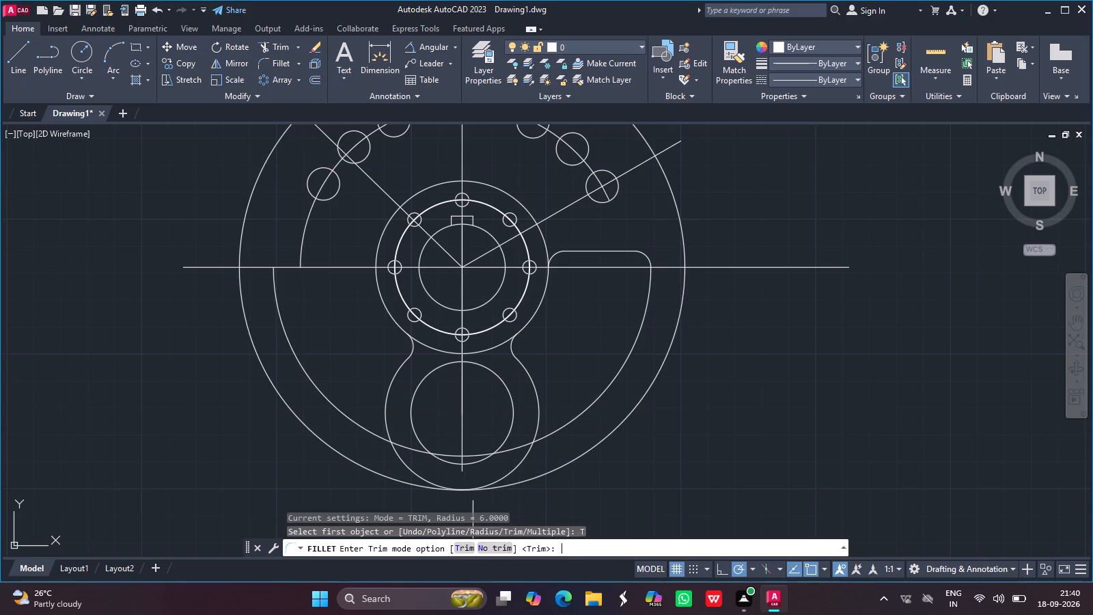
pyautogui.click(546, 545)
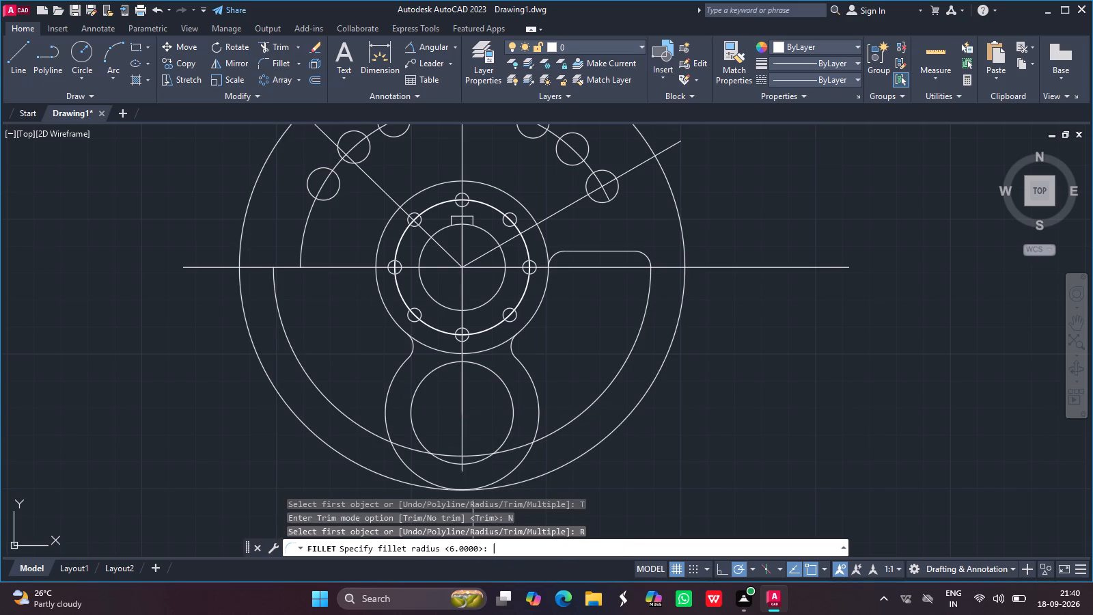
pyautogui.write('12')
pyautogui.press('Return')
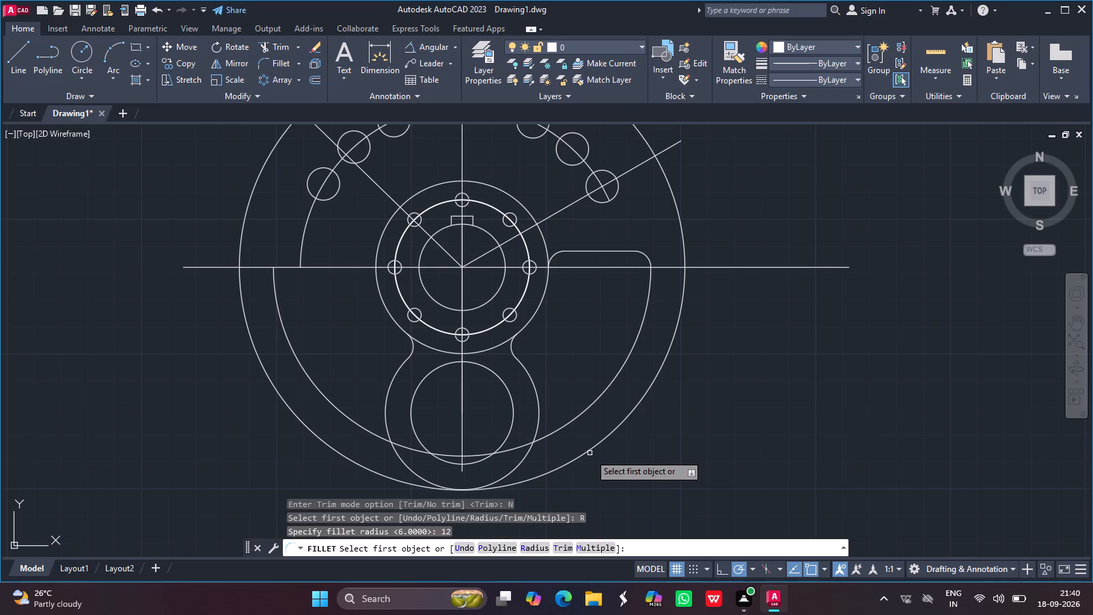
pyautogui.moveTo(555, 429); pyautogui.dragTo(537, 423)
pyautogui.click(537, 423)
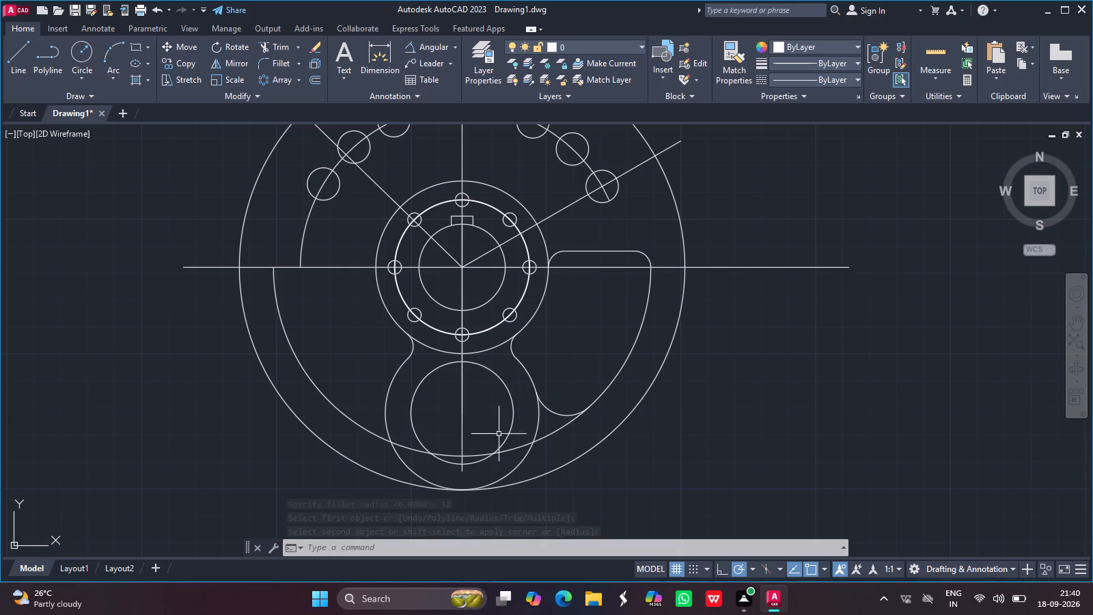
# Trim away the ring arc from the pocket's rounded lower corner across the lobe to the lobe's far outer edge.
pyautogui.click(266, 51)
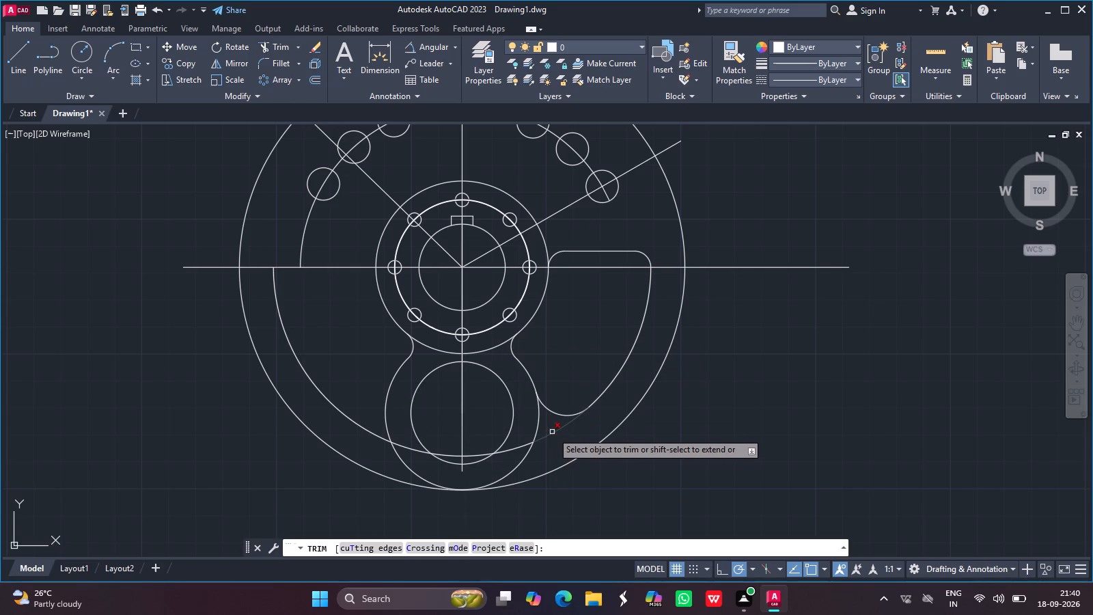
pyautogui.click(552, 432)
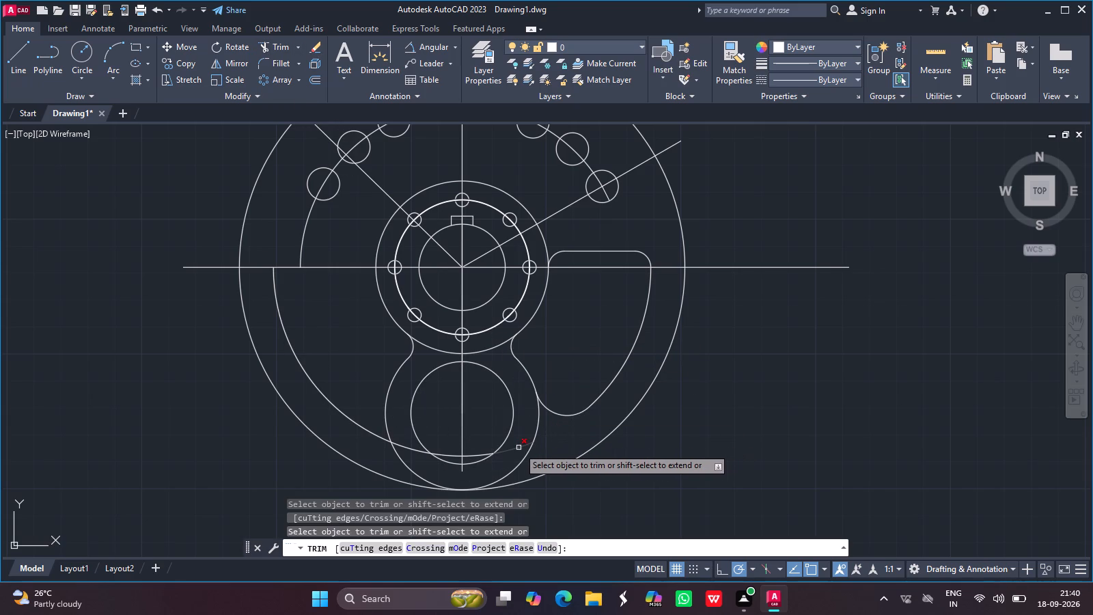
pyautogui.moveTo(518, 448); pyautogui.dragTo(478, 455)
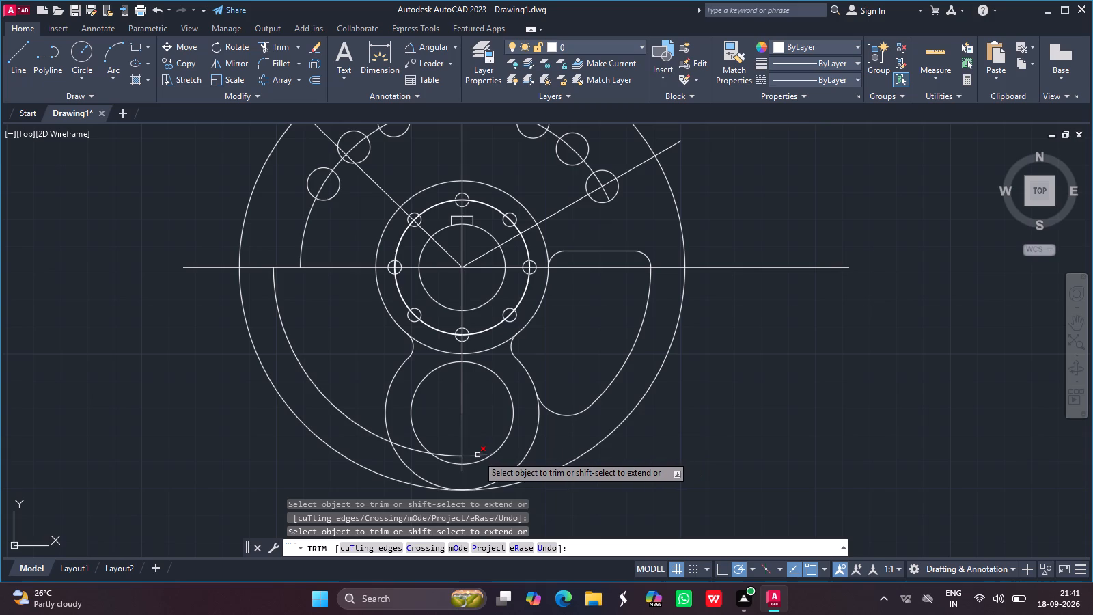
pyautogui.moveTo(478, 455); pyautogui.dragTo(443, 455)
pyautogui.moveTo(443, 455); pyautogui.dragTo(419, 453)
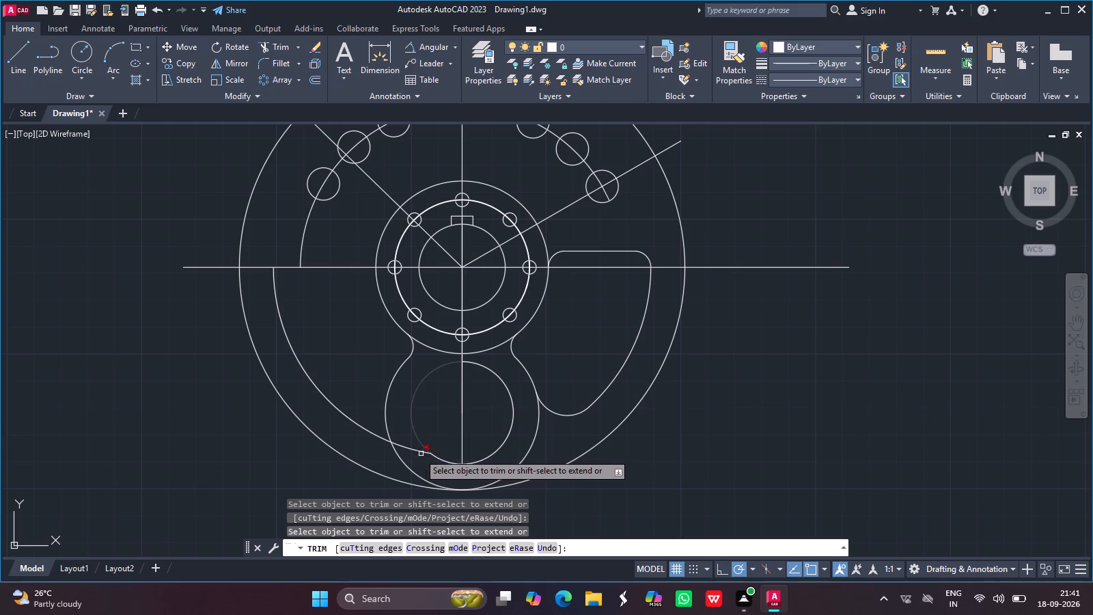
pyautogui.moveTo(419, 453); pyautogui.dragTo(411, 451)
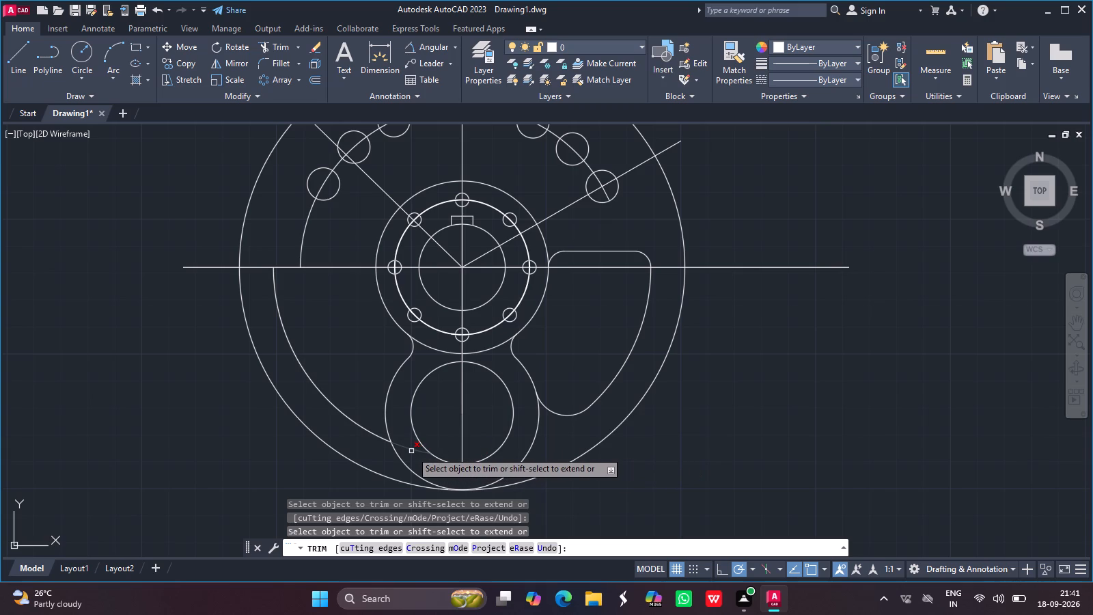
pyautogui.click(411, 451)
pyautogui.press('Return')
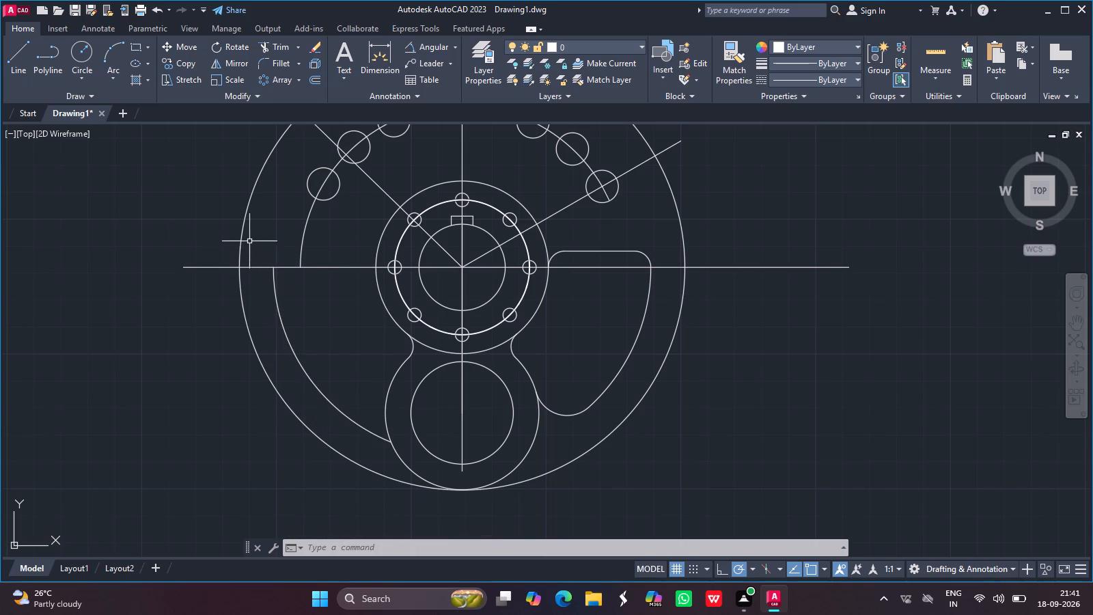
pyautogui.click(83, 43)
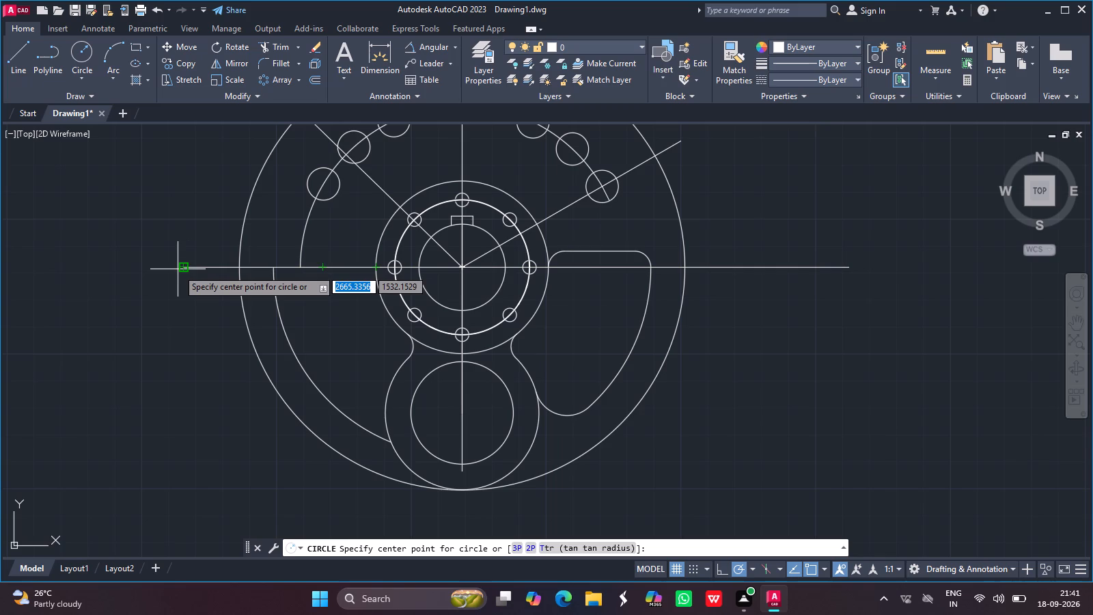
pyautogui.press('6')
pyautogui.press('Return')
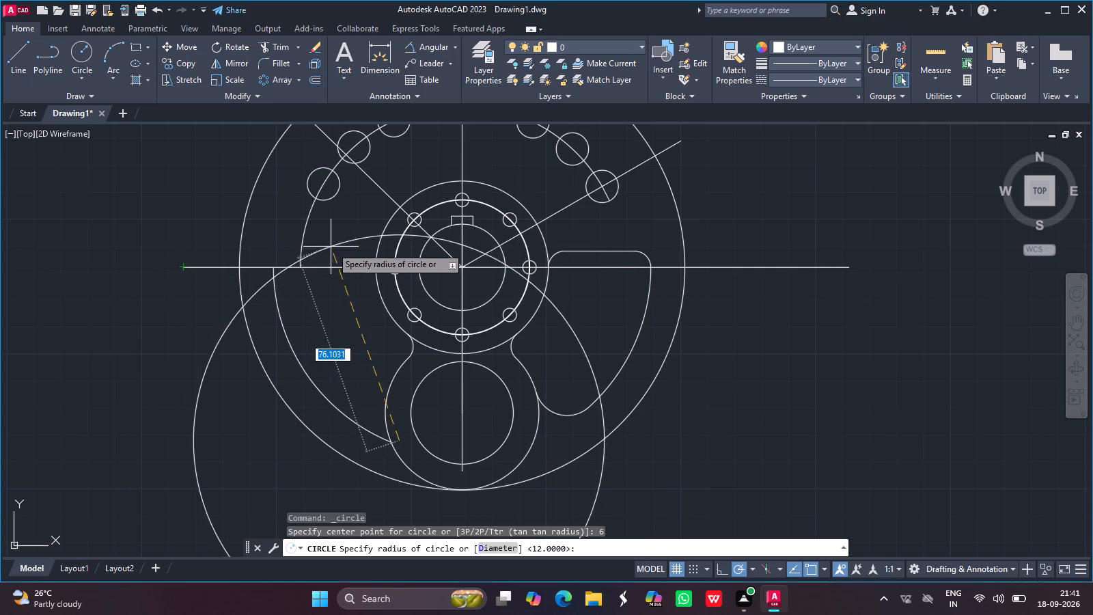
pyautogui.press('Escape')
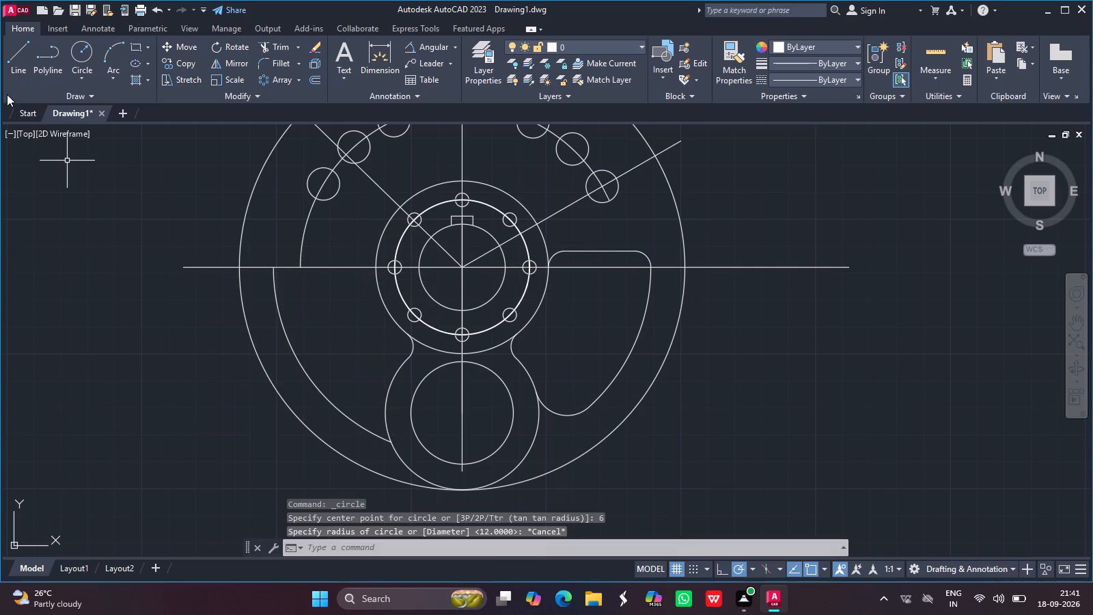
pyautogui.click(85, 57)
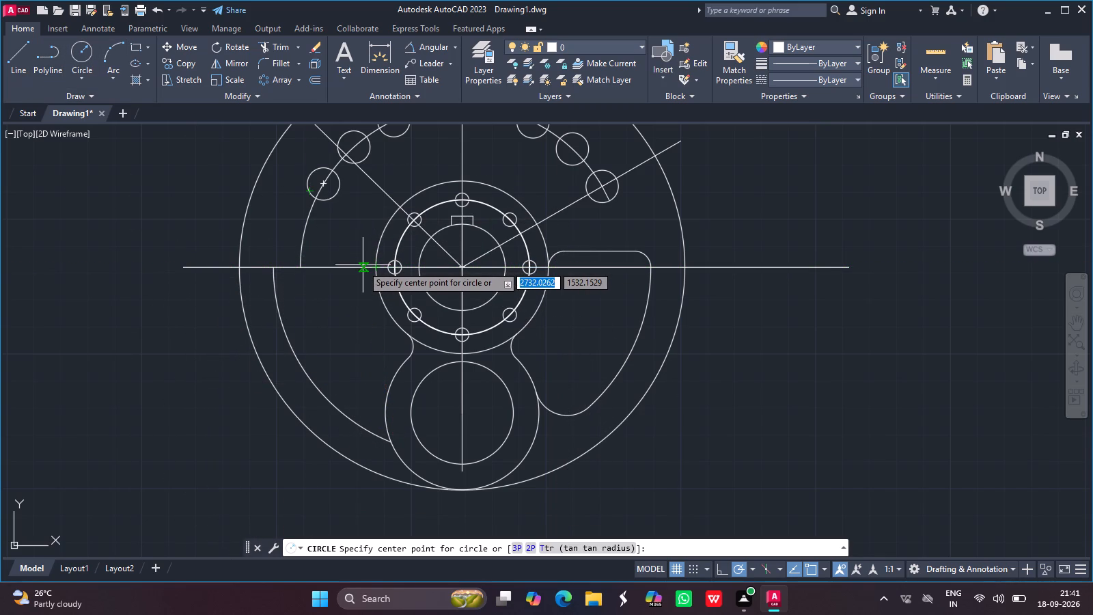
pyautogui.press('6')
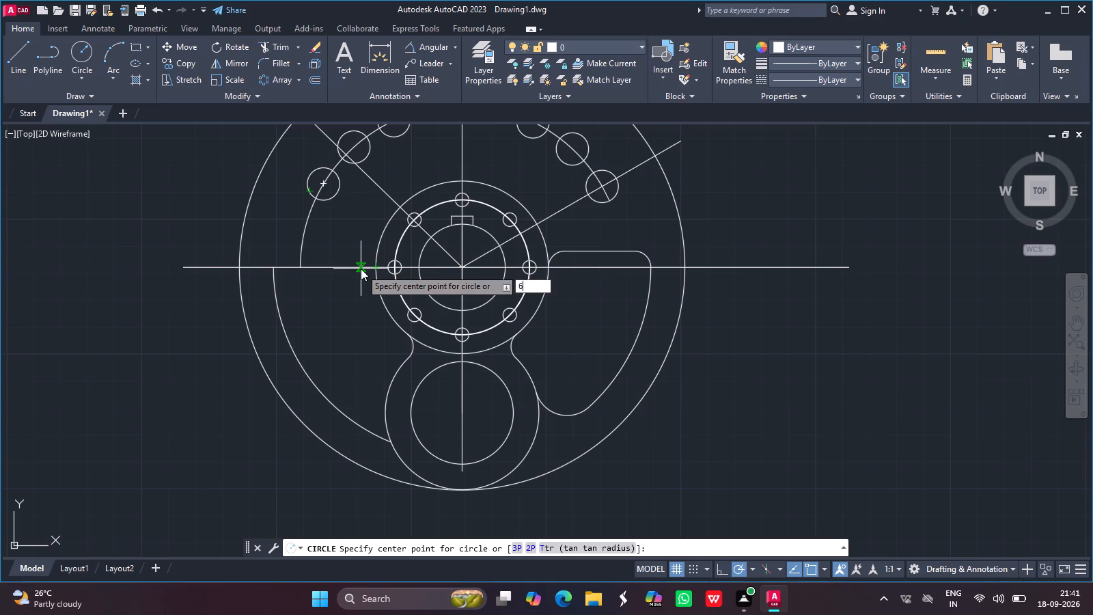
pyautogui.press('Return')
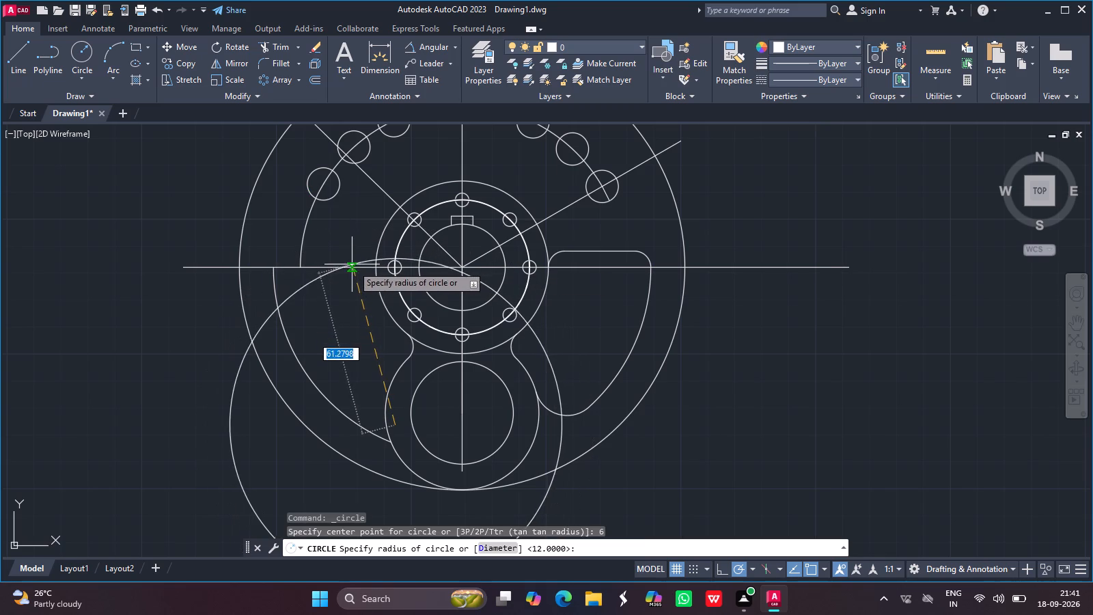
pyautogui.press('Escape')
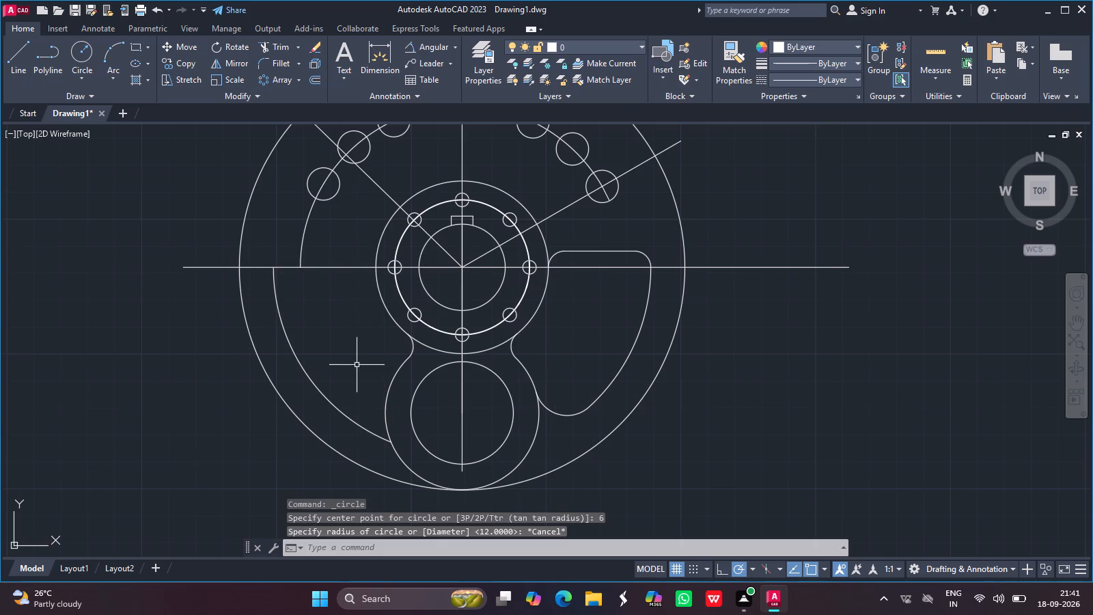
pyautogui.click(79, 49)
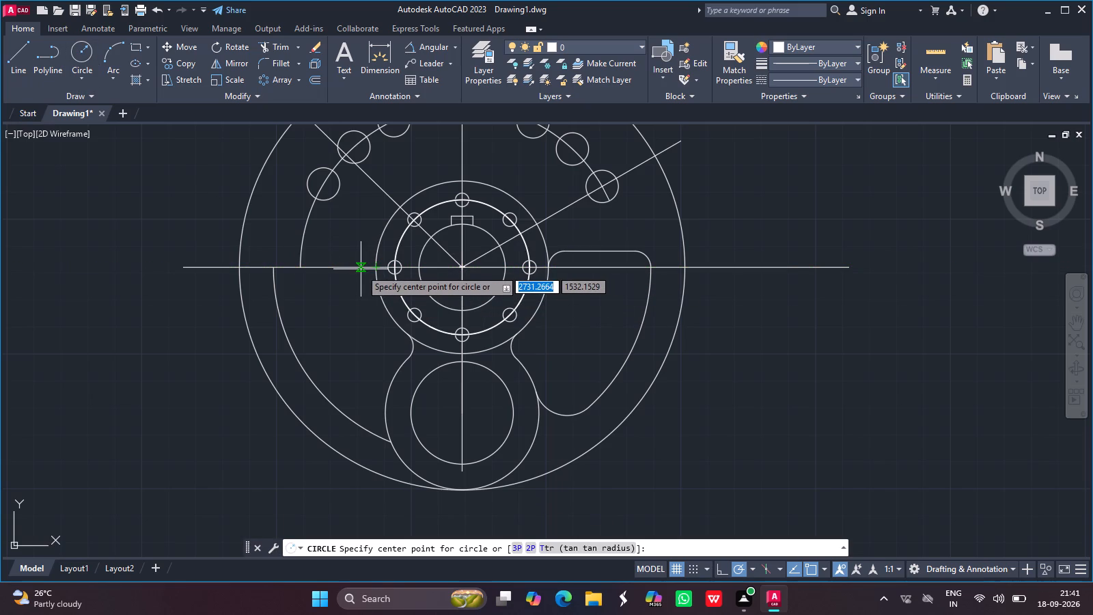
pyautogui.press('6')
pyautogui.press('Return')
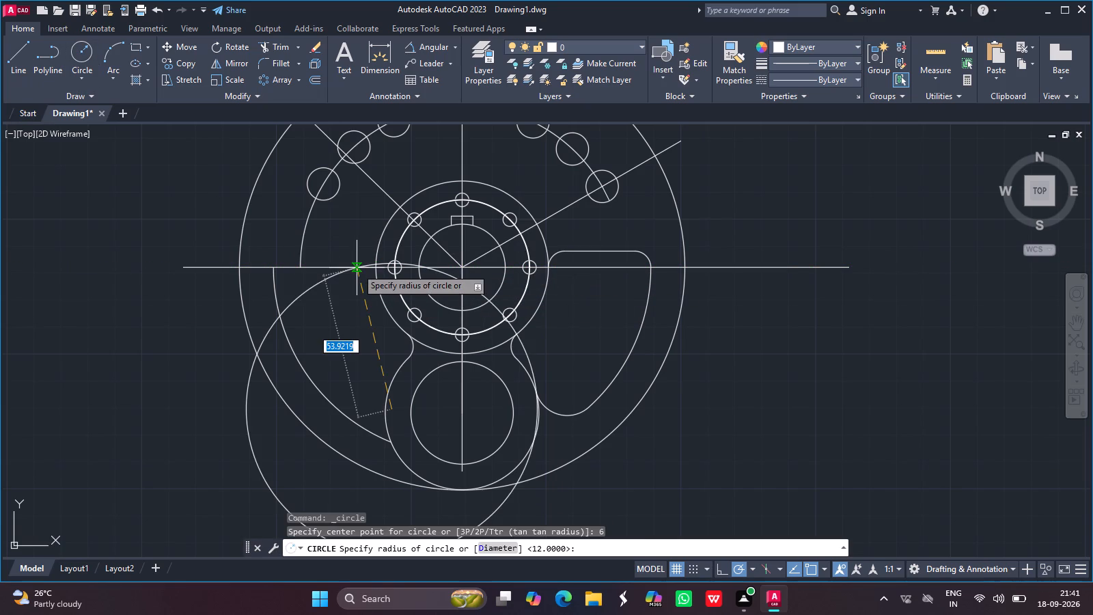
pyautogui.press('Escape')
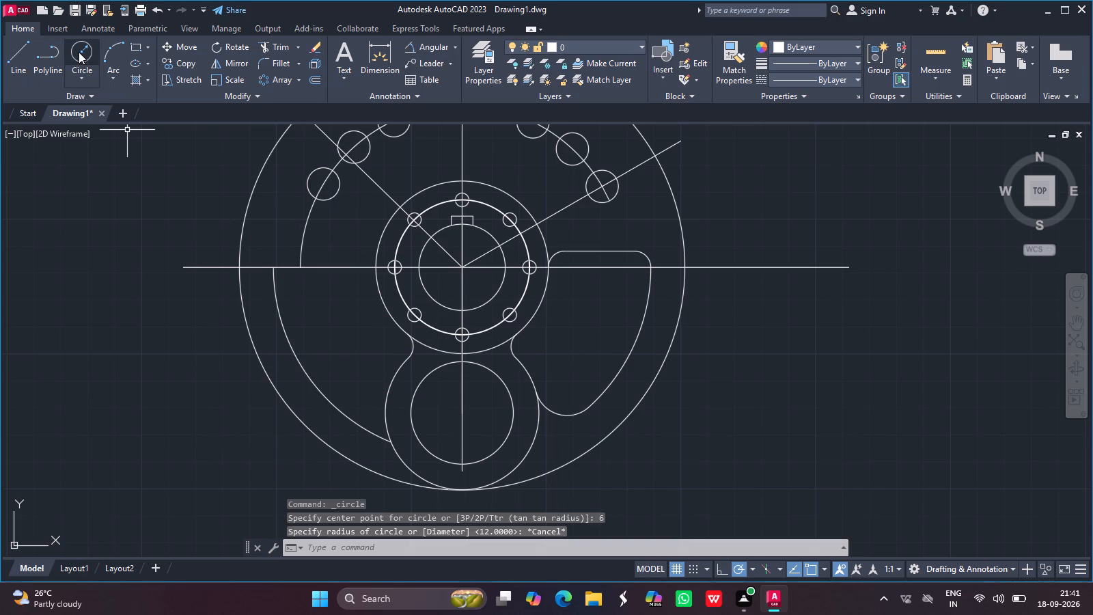
# Draw a 6-unit horizontal line outward along the centerline from the hub's outer circle, on the side opposite the pocket.
pyautogui.click(16, 55)
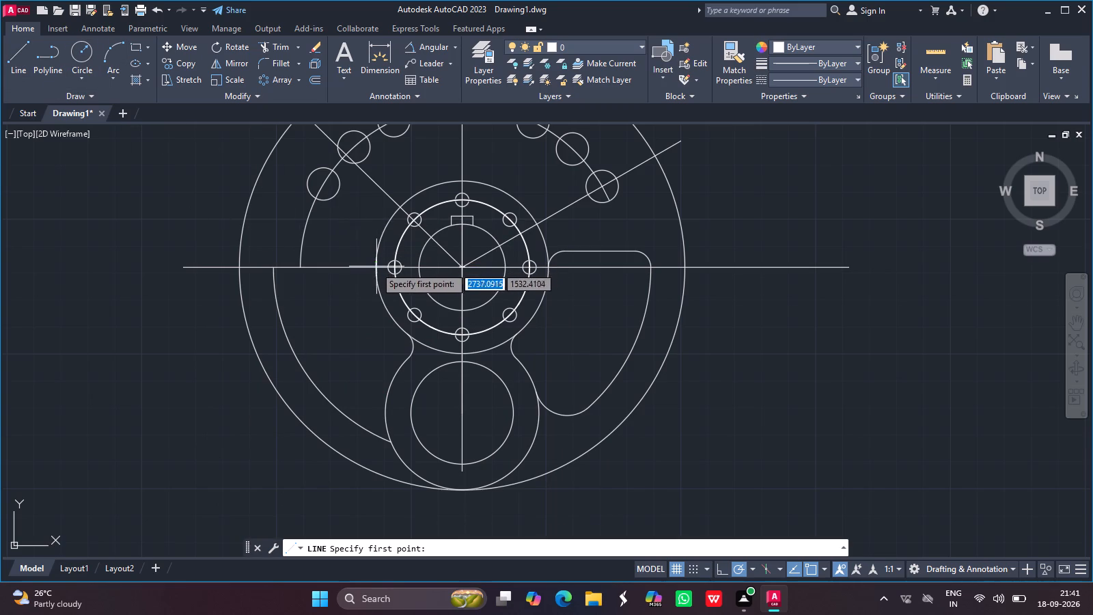
pyautogui.moveTo(377, 268); pyautogui.dragTo(365, 268)
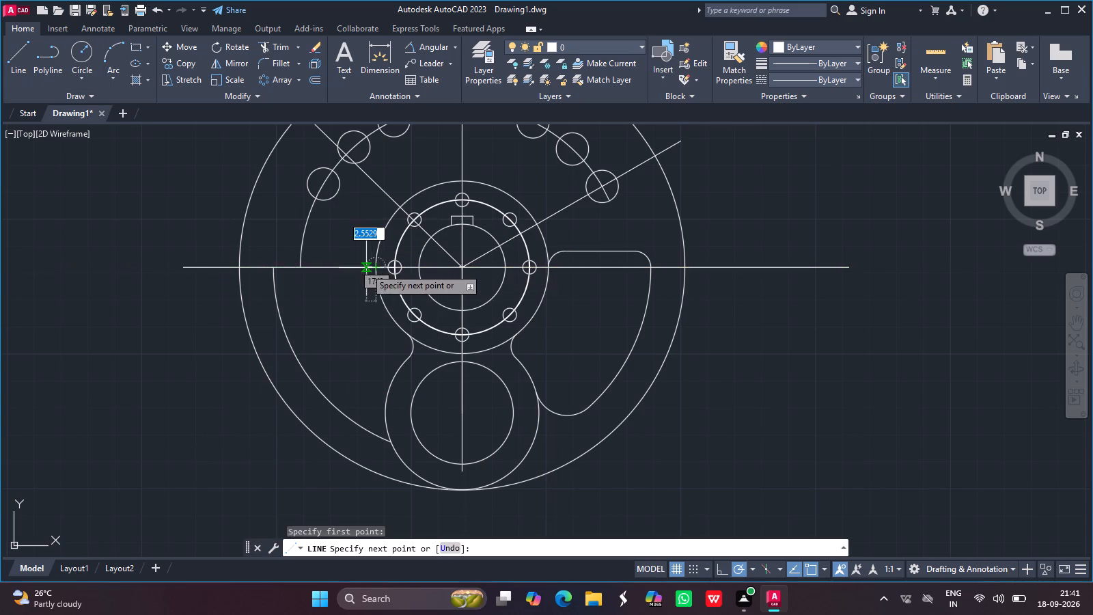
pyautogui.moveTo(365, 268); pyautogui.dragTo(255, 265)
pyautogui.press('6')
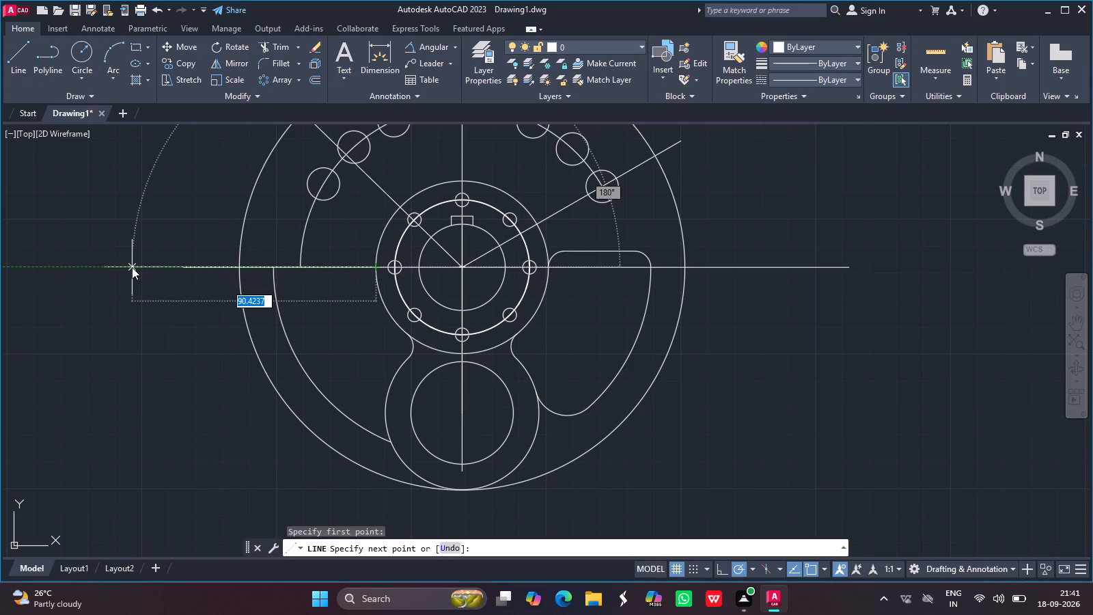
pyautogui.press('Return')
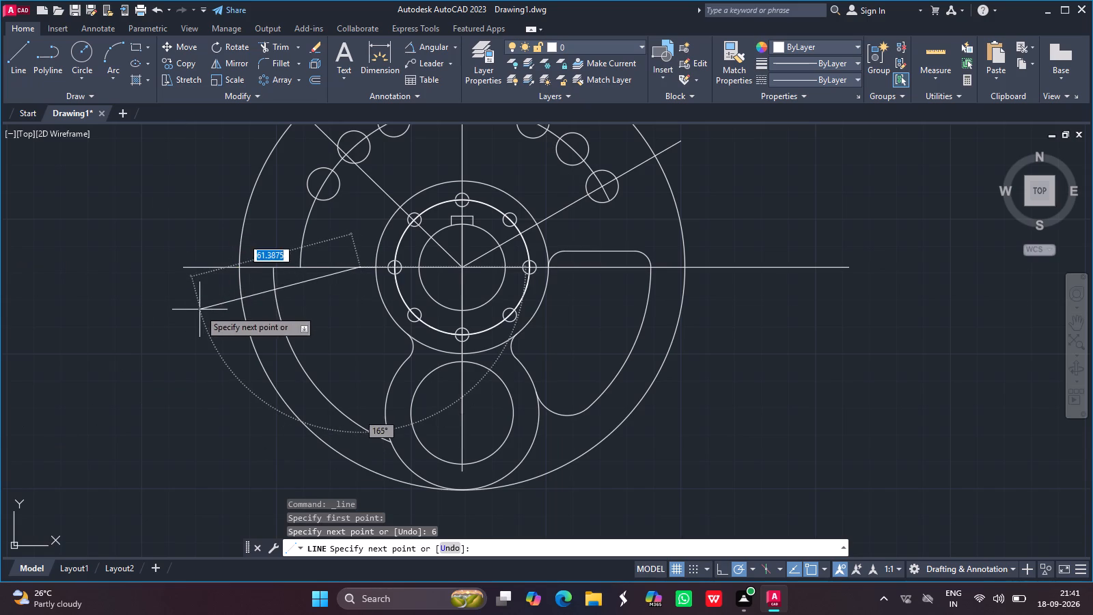
pyautogui.press('Return')
# Draw a radius 6 circle centered on the outer end of the 6-unit line, beside the hub.
pyautogui.click(85, 52)
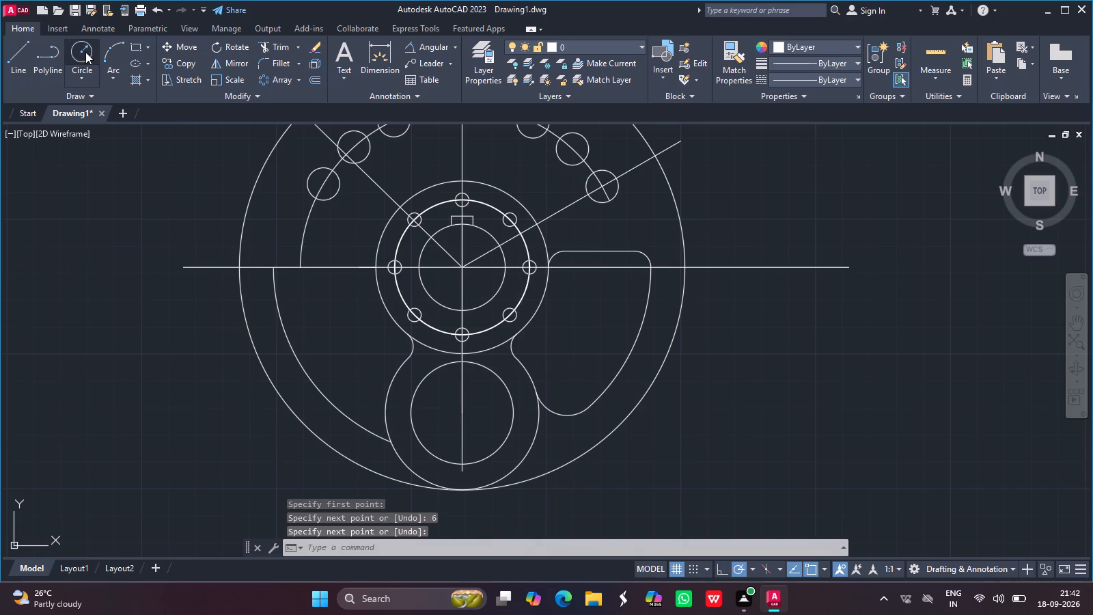
pyautogui.moveTo(363, 267); pyautogui.dragTo(359, 241)
pyautogui.press('6')
pyautogui.press('Return')
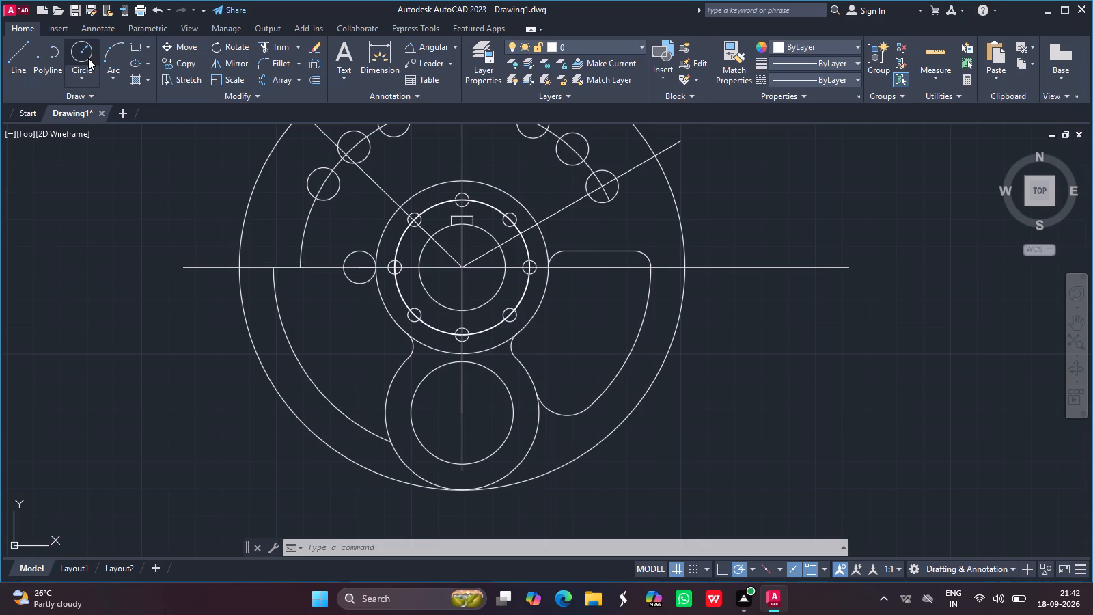
# Copy the radius 6 circle and paste the duplicate outside the wheel, near the horizontal centerline's free end.
pyautogui.click(356, 249)
pyautogui.hotkey('ctrl', 'c')
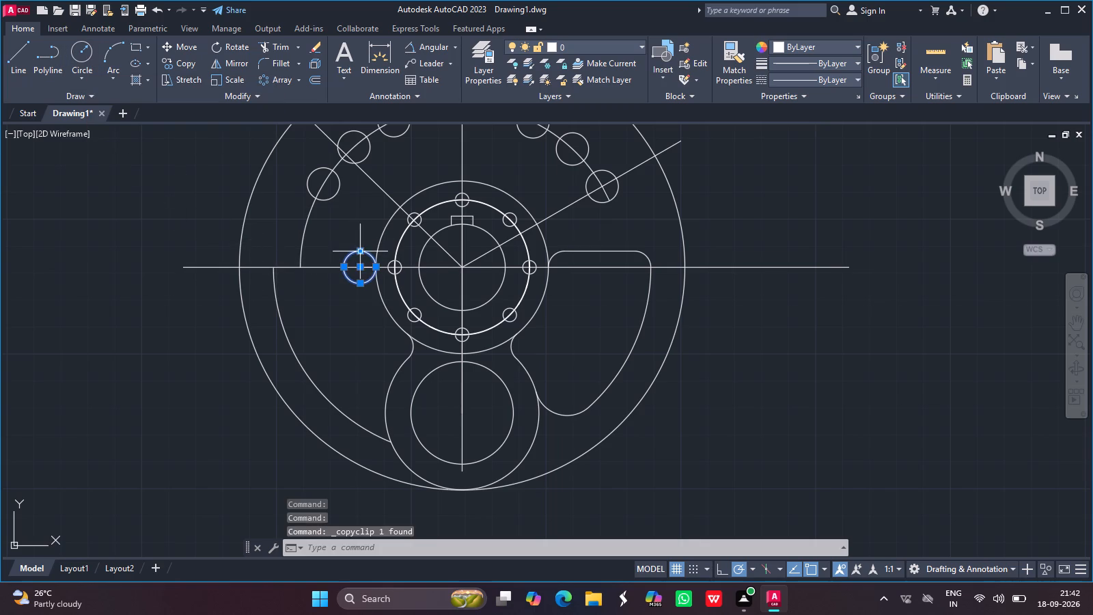
pyautogui.click(154, 280)
pyautogui.hotkey('ctrl', 'v')
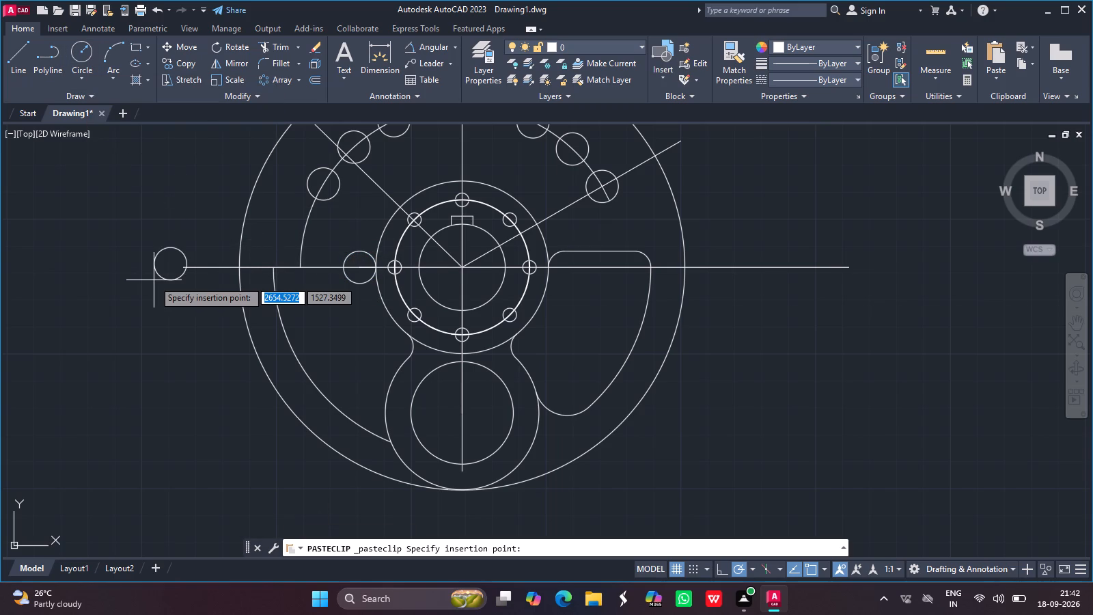
pyautogui.click(156, 310)
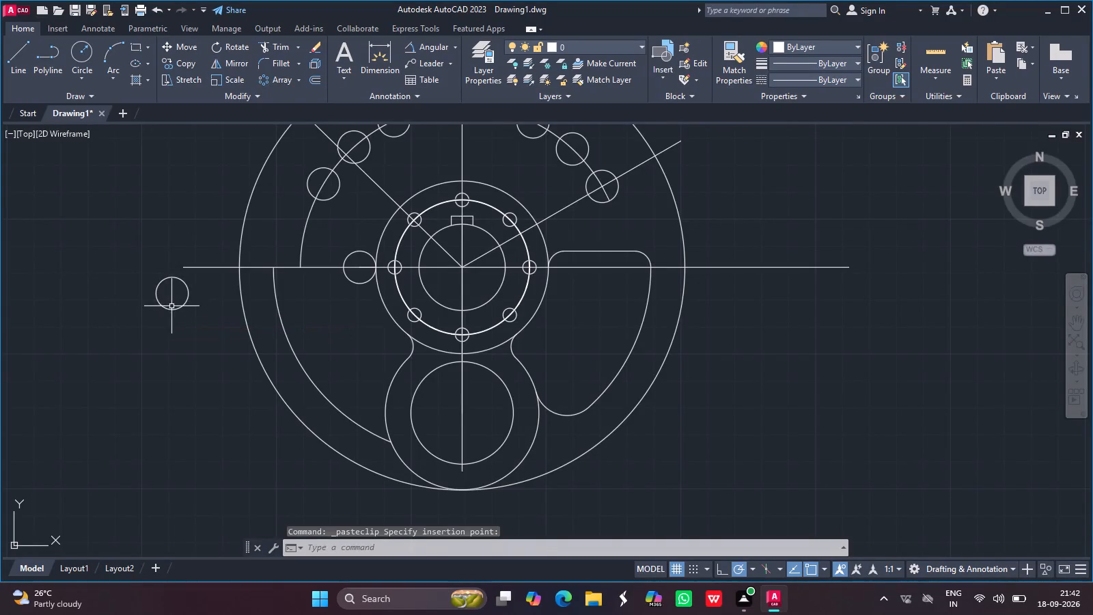
# Move the pasted circle by its lowest point onto the horizontal centerline, with its outer side at the ring arc's upper end.
pyautogui.click(172, 306)
pyautogui.click(169, 310)
pyautogui.write('move')
pyautogui.press('Return')
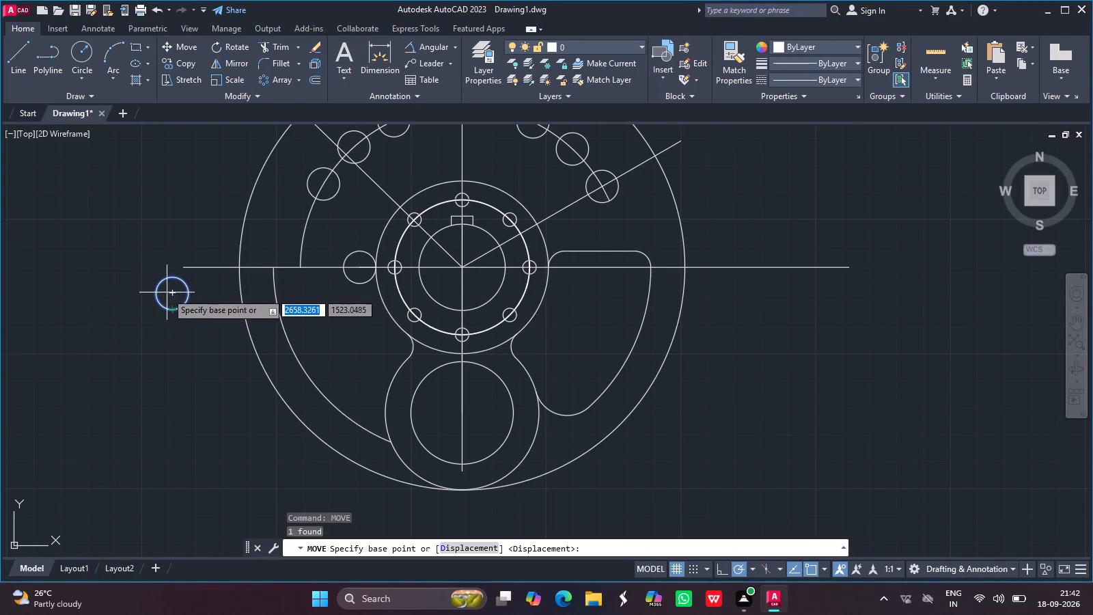
pyautogui.click(174, 310)
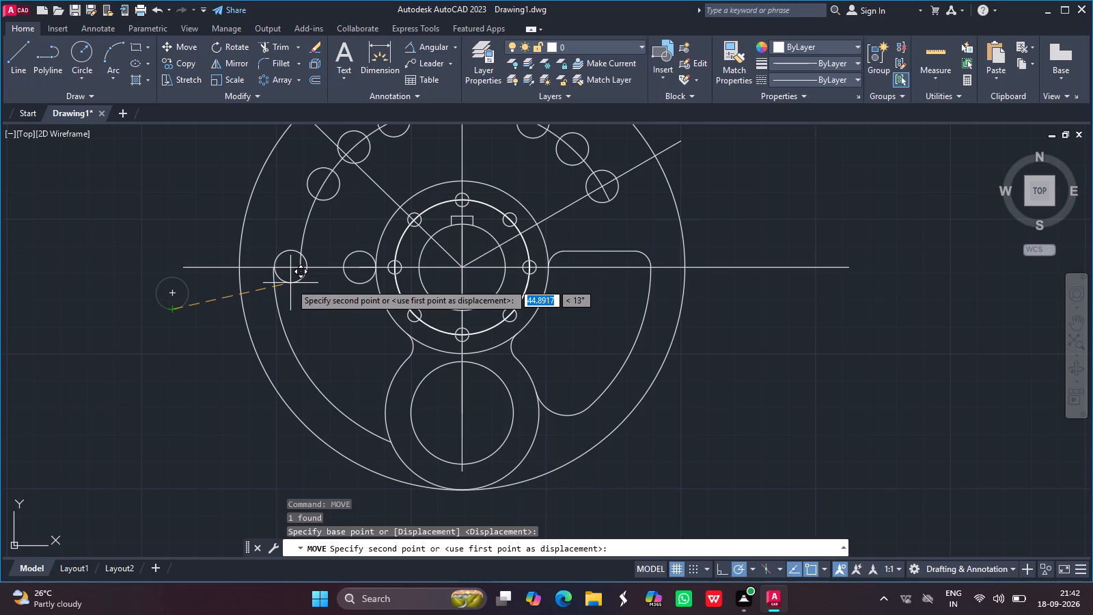
pyautogui.click(290, 283)
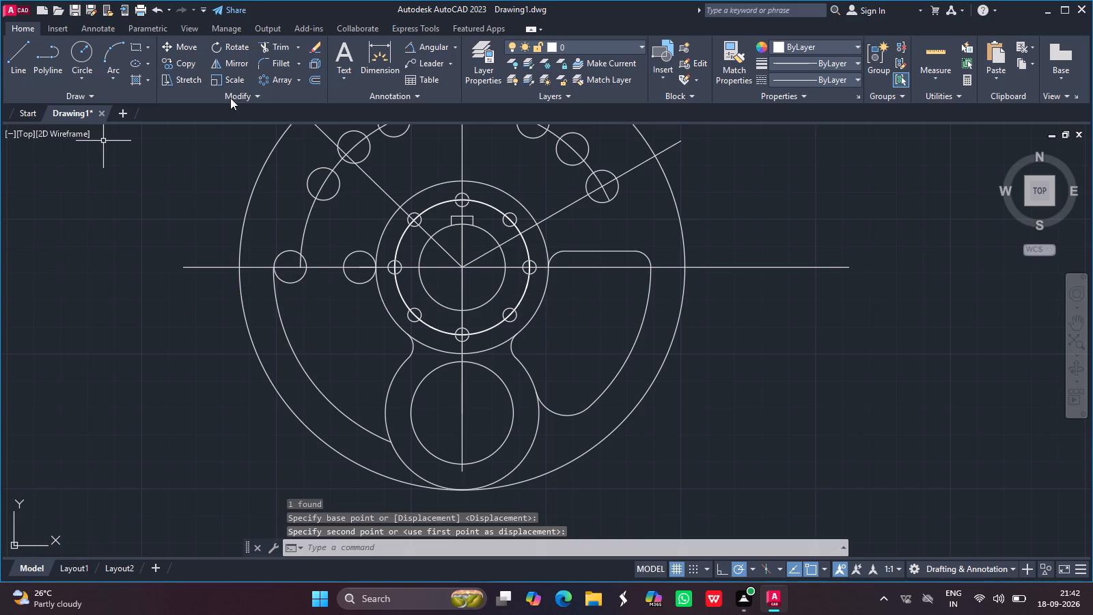
# Trim the bolt-hole arc below the lowest small hole, including the piece inside the relocated radius 6 circle.
pyautogui.click(267, 53)
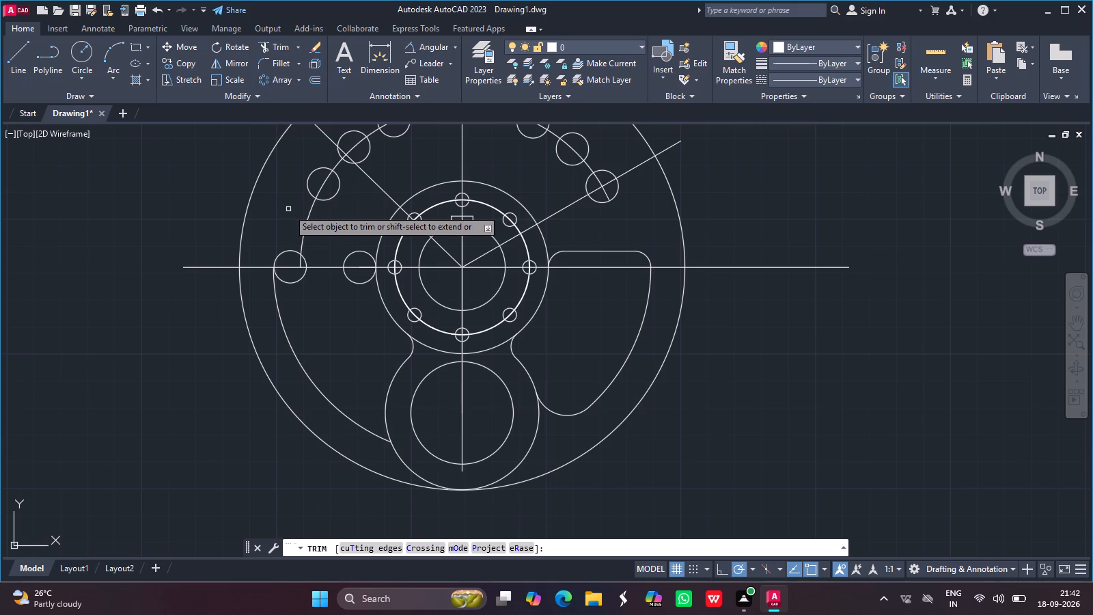
pyautogui.moveTo(310, 217); pyautogui.dragTo(298, 271)
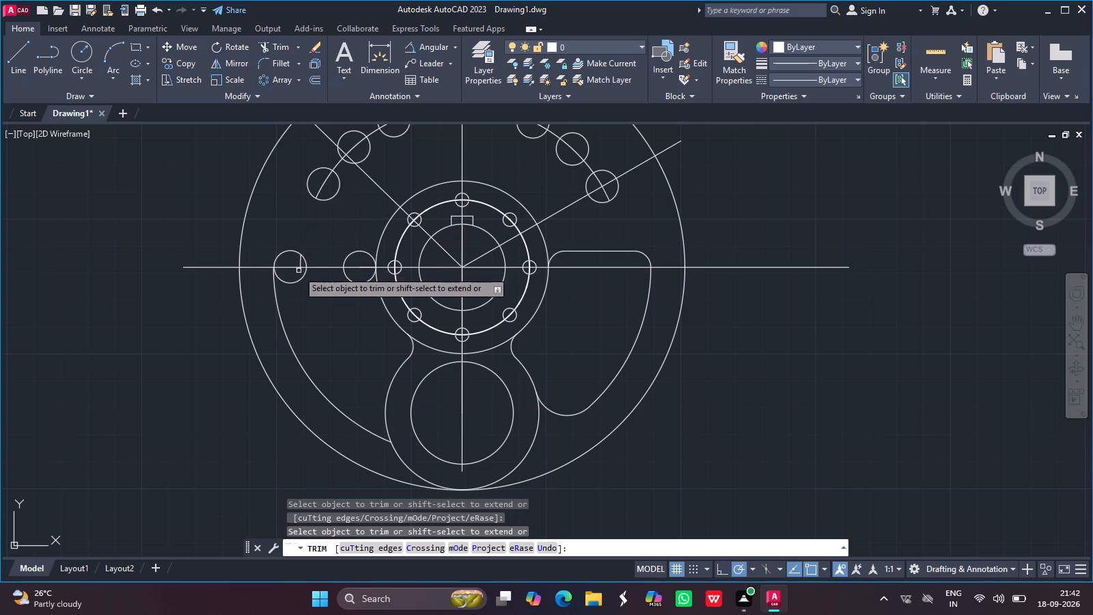
pyautogui.moveTo(298, 271); pyautogui.dragTo(299, 262)
pyautogui.moveTo(299, 262); pyautogui.dragTo(346, 215)
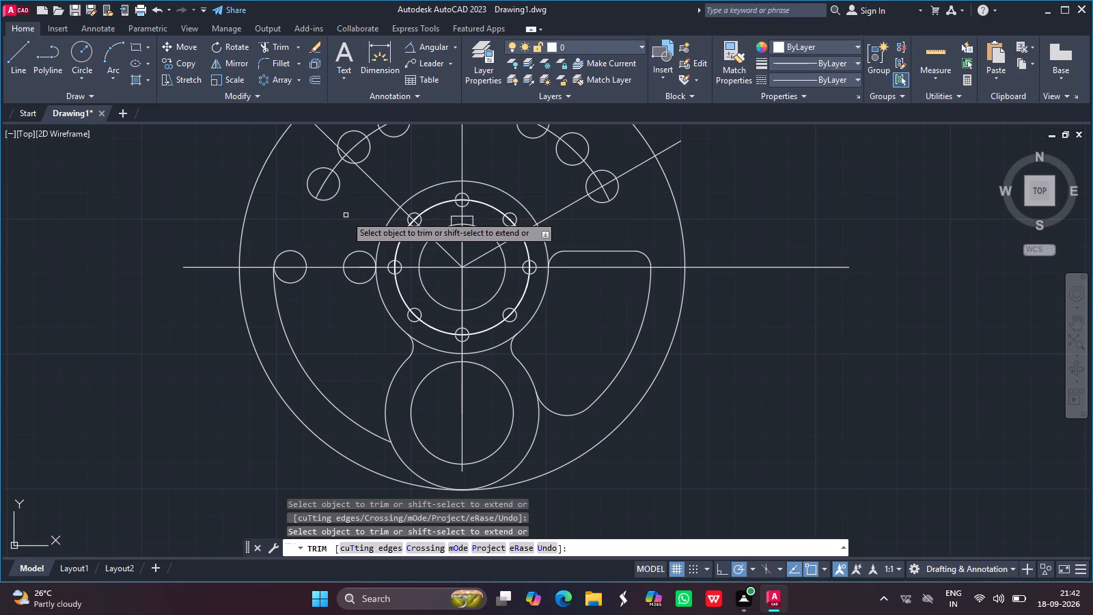
pyautogui.moveTo(346, 215); pyautogui.dragTo(312, 221)
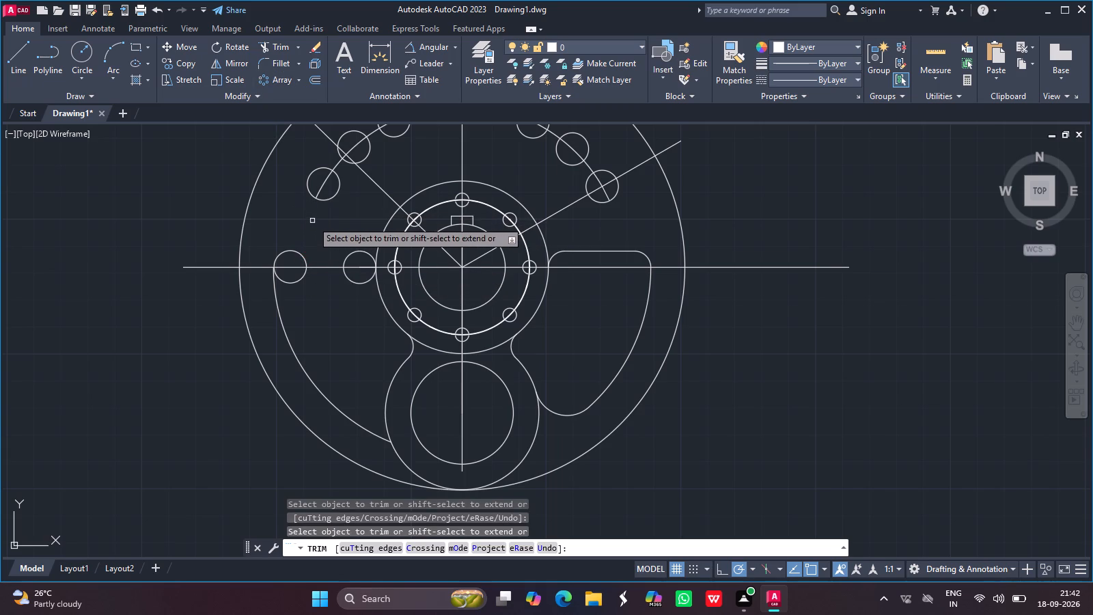
pyautogui.press('Escape')
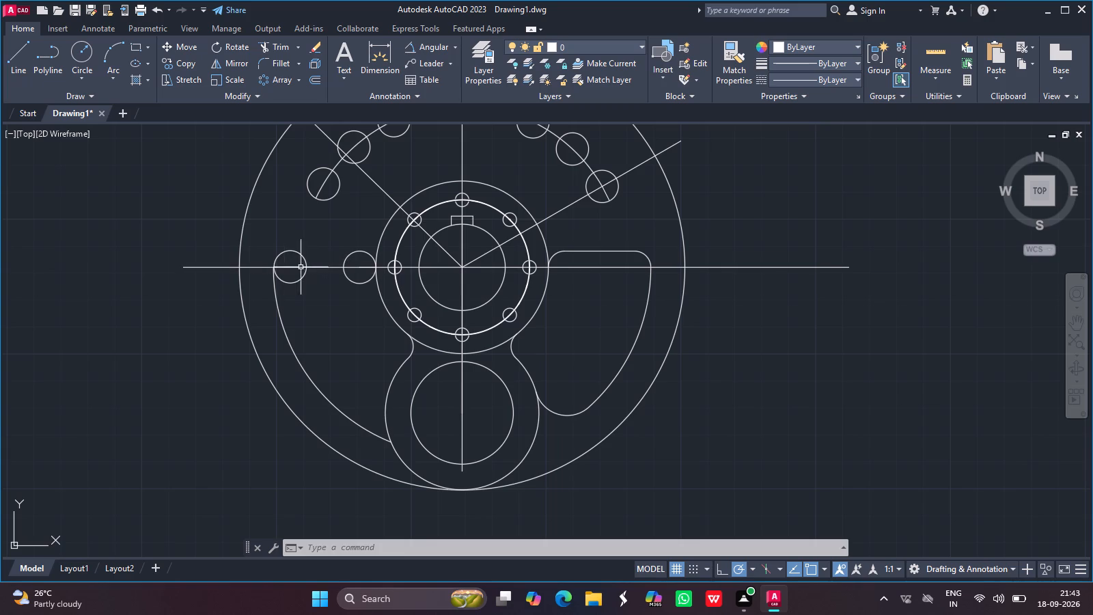
# Draw a line joining the tops of the two radius 6 circles on the horizontal centerline, left of the hub.
pyautogui.click(24, 59)
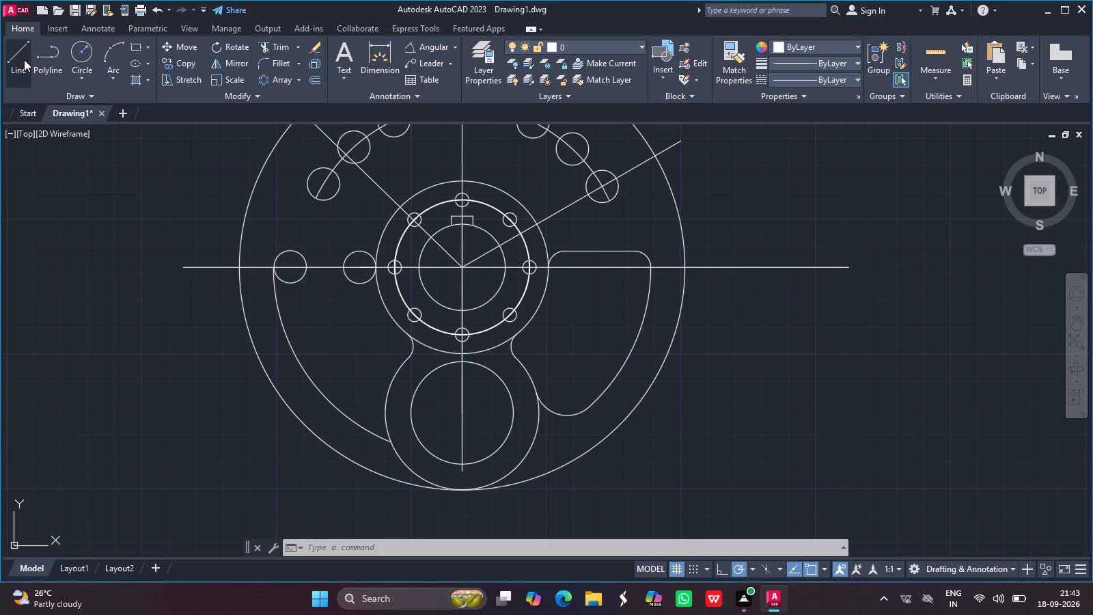
pyautogui.moveTo(292, 248); pyautogui.dragTo(360, 255)
pyautogui.click(360, 255)
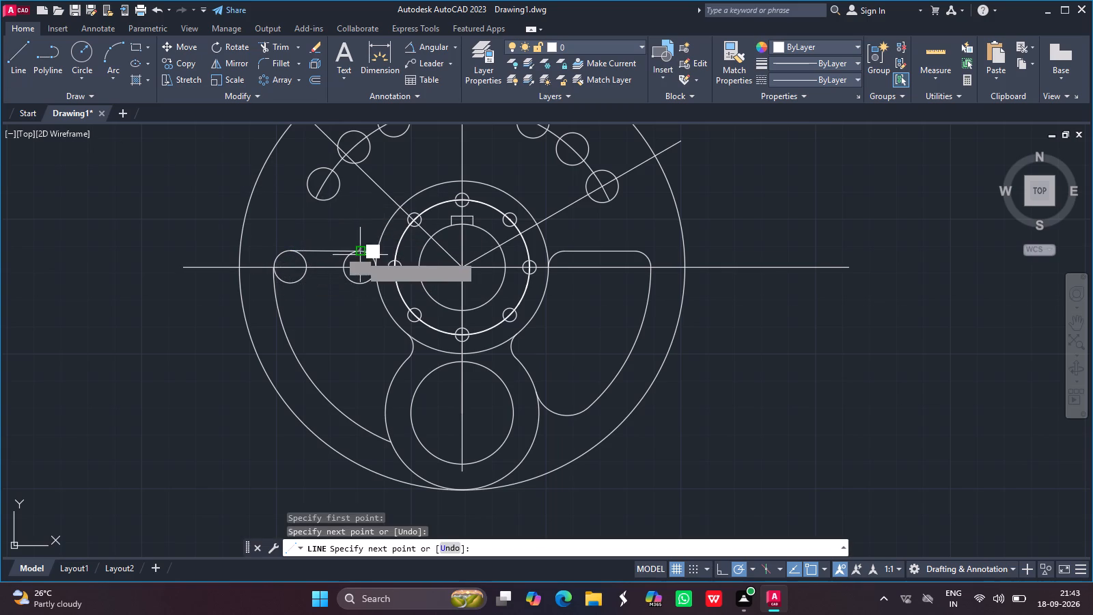
pyautogui.press('Return')
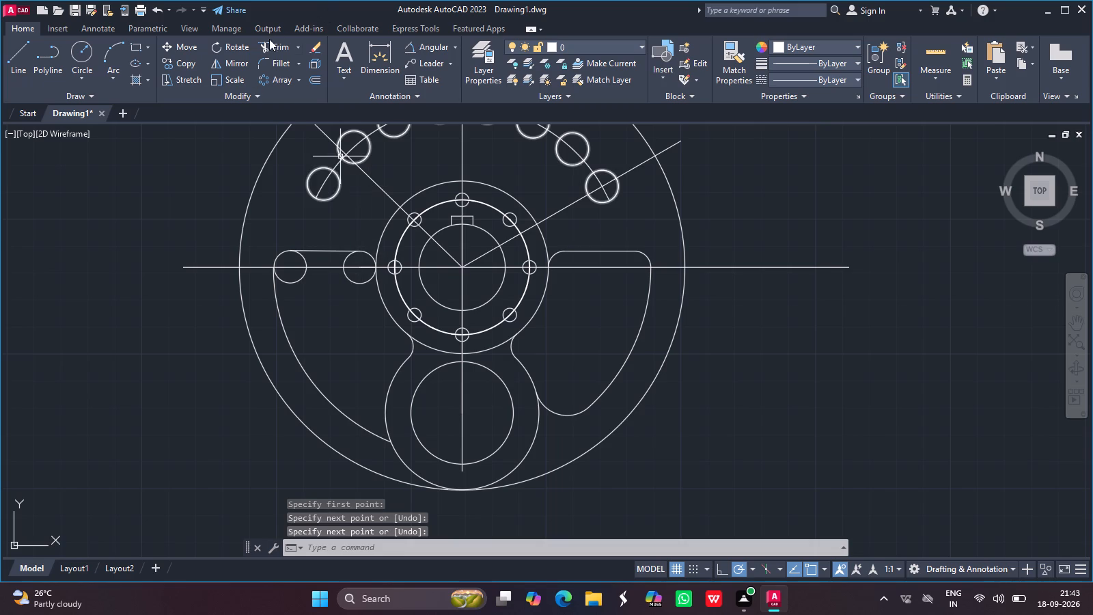
# Trim the inner and lower portions of both radius 6 circles, leaving only the rounded upper corners of the left pocket.
pyautogui.click(269, 45)
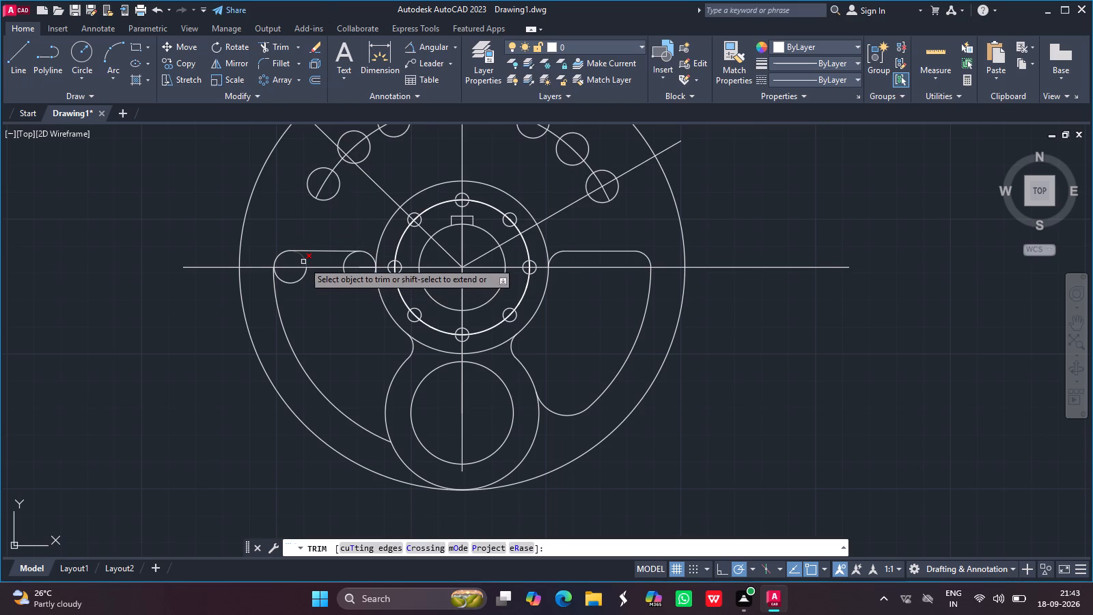
pyautogui.click(303, 262)
pyautogui.moveTo(350, 257); pyautogui.dragTo(350, 265)
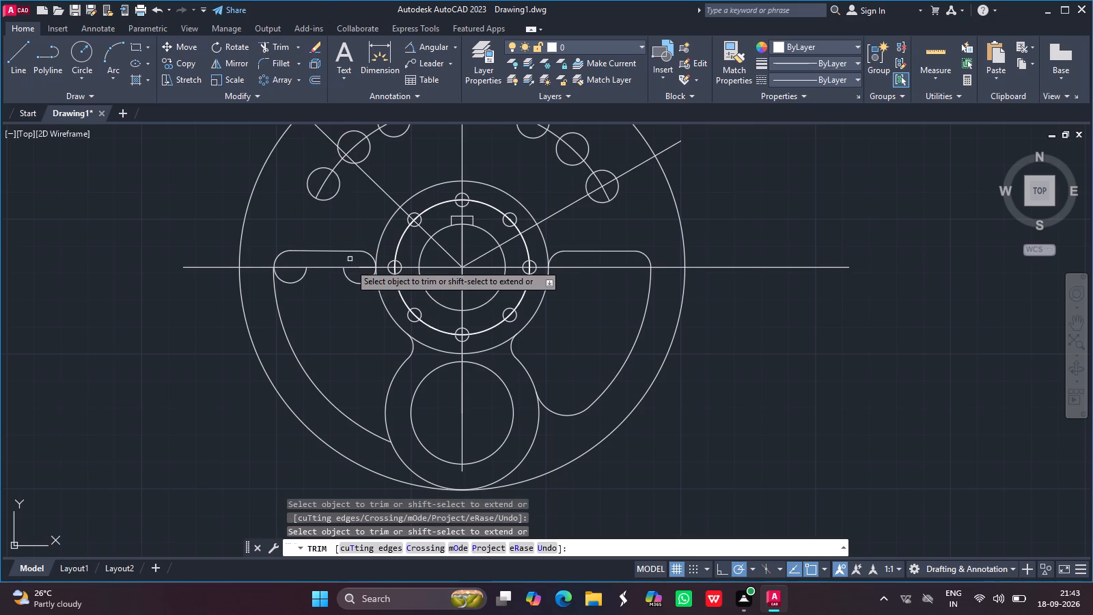
pyautogui.moveTo(350, 265); pyautogui.dragTo(332, 331)
pyautogui.press('Return')
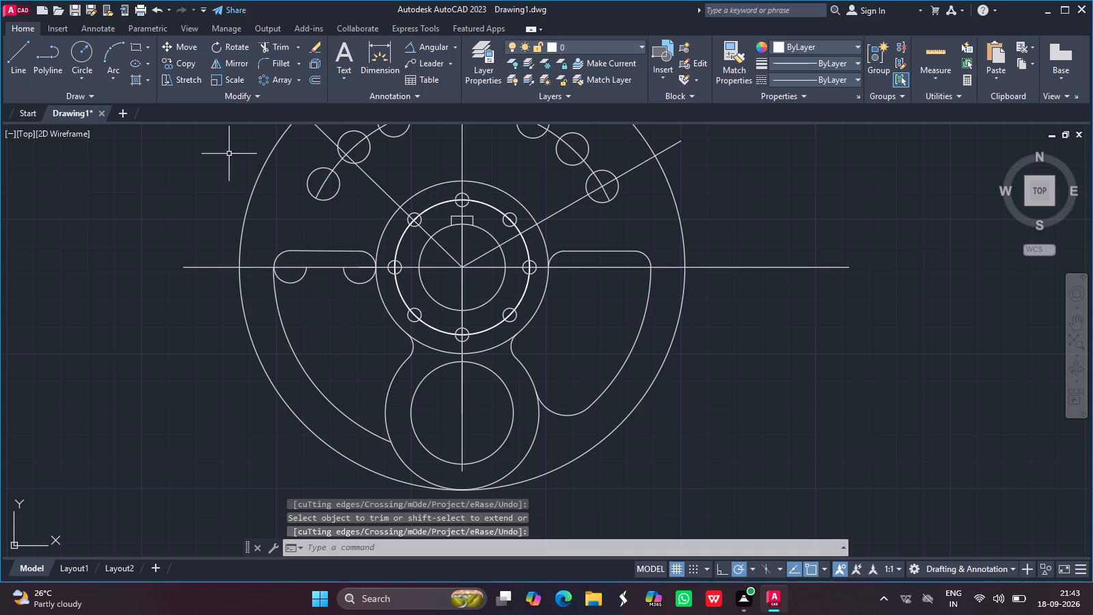
pyautogui.click(275, 46)
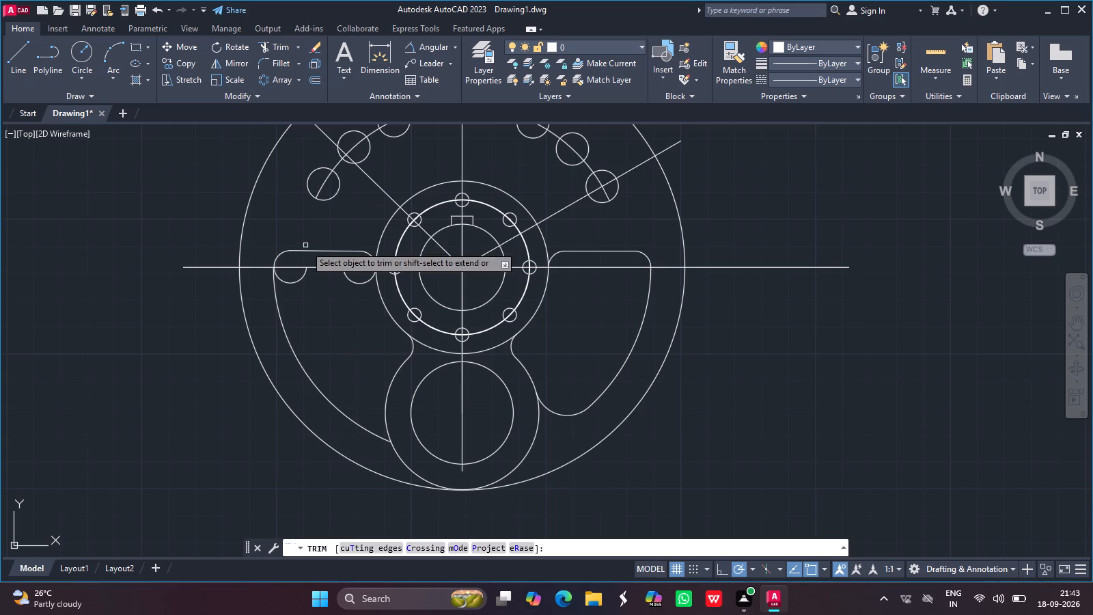
pyautogui.moveTo(304, 270); pyautogui.dragTo(354, 279)
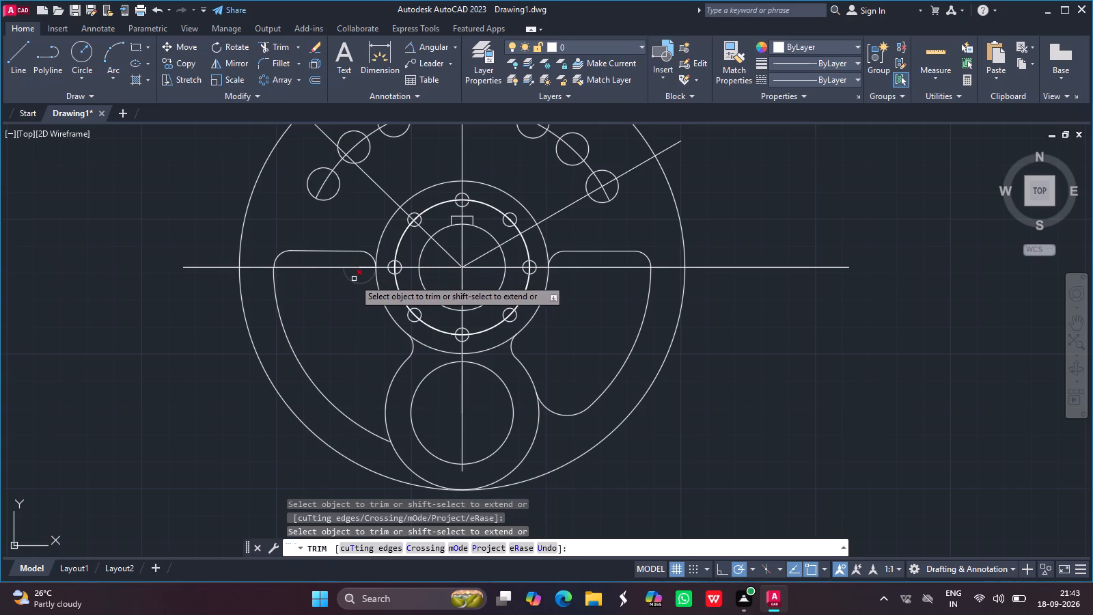
pyautogui.click(354, 279)
pyautogui.click(357, 283)
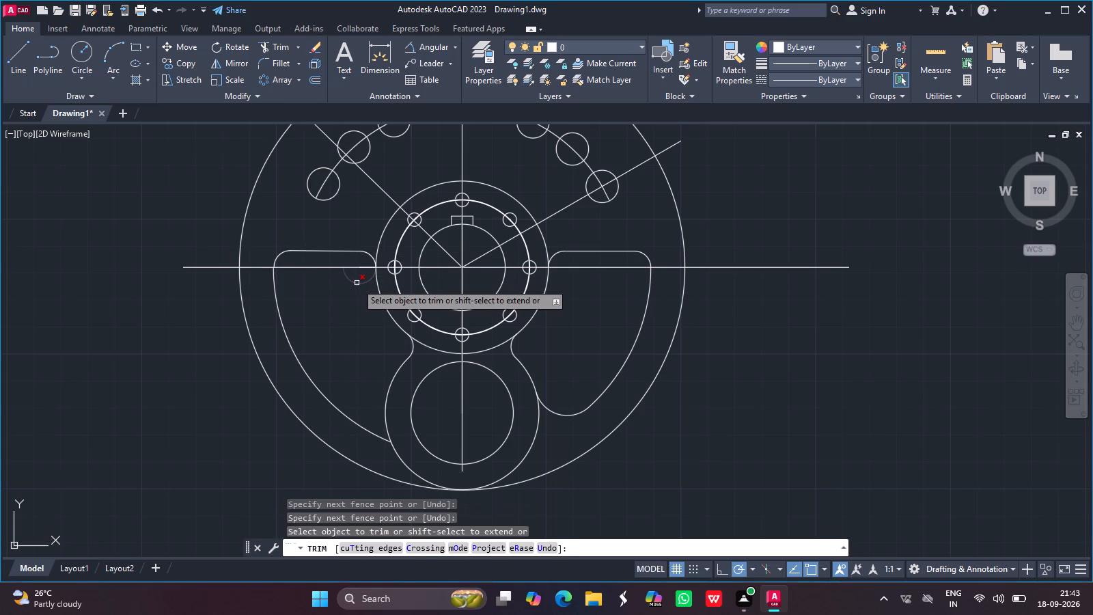
pyautogui.click(357, 283)
pyautogui.press('Return')
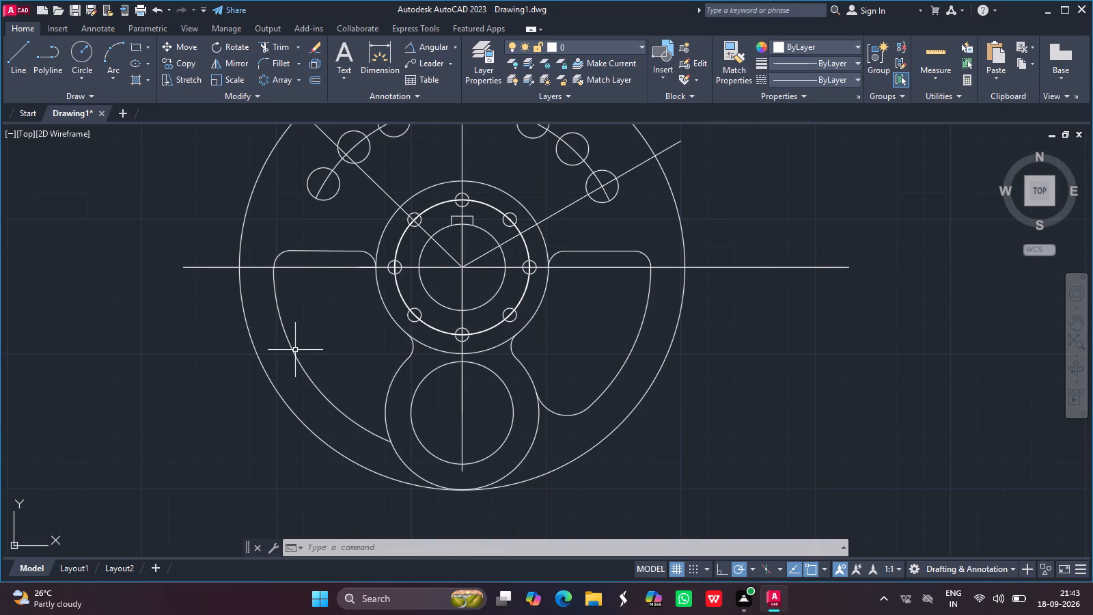
# Fillet the left pocket's outer arc to the lower lobe arc with radius 12 in No trim mode.
pyautogui.click(279, 59)
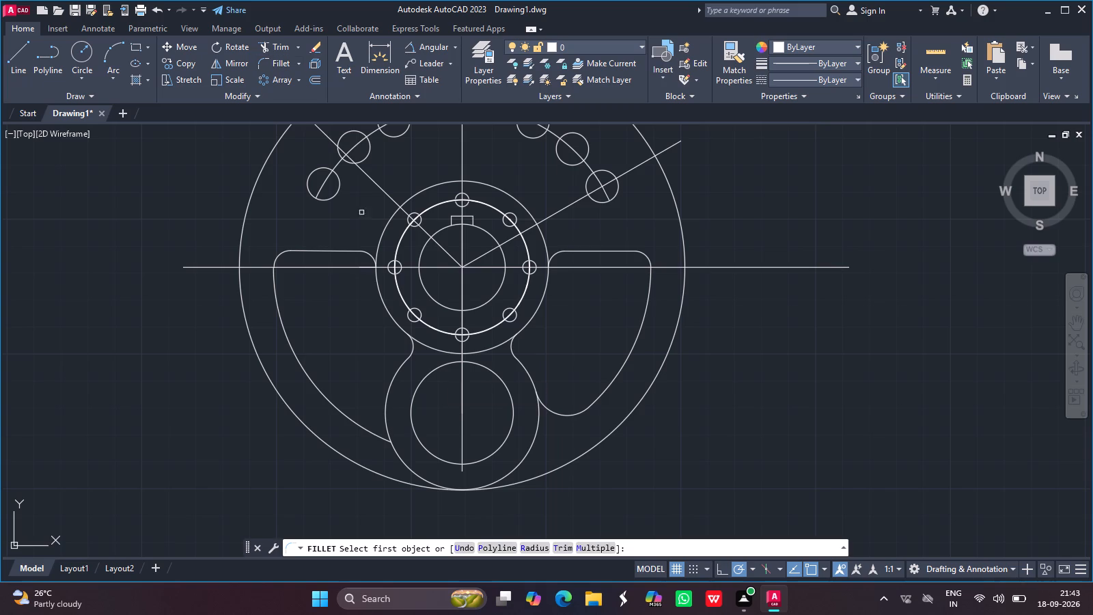
pyautogui.click(559, 546)
pyautogui.click(558, 549)
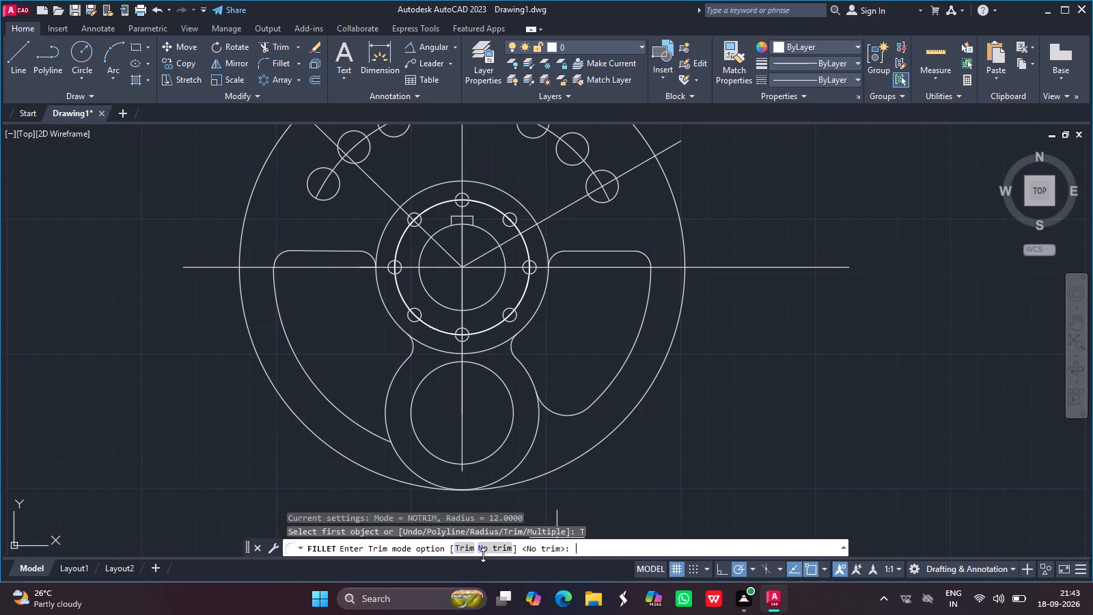
pyautogui.click(496, 553)
pyautogui.click(495, 543)
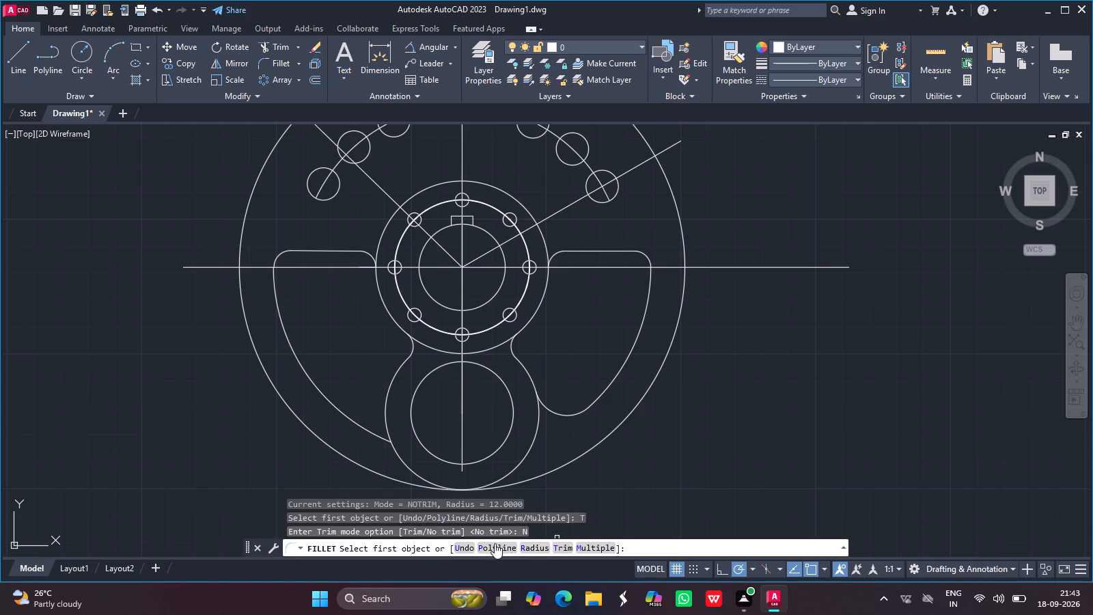
pyautogui.click(542, 545)
pyautogui.write('12')
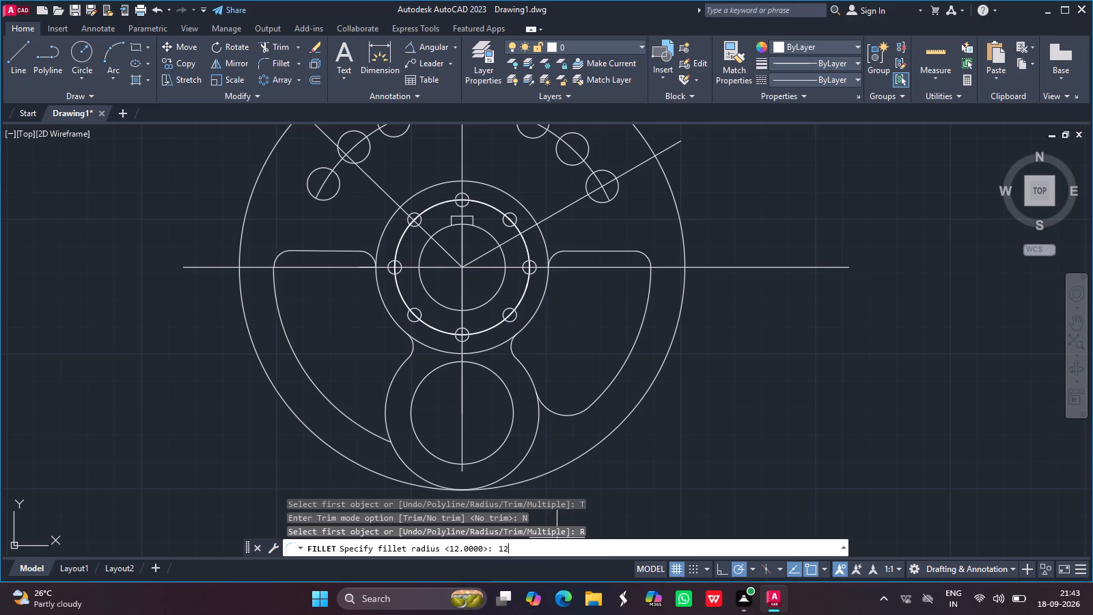
pyautogui.press('Return')
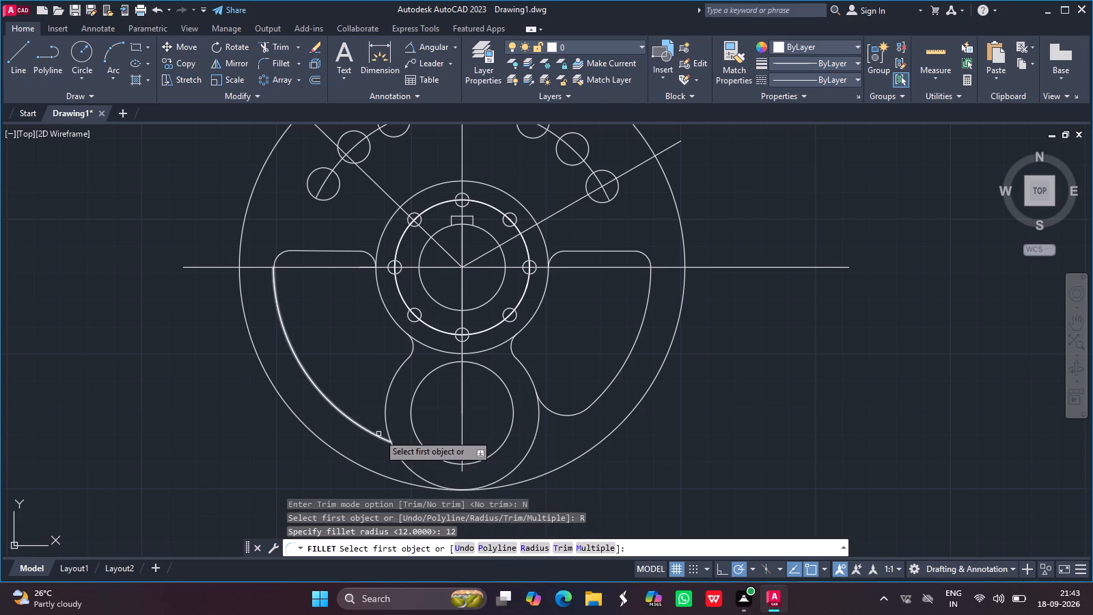
pyautogui.moveTo(378, 435); pyautogui.dragTo(385, 416)
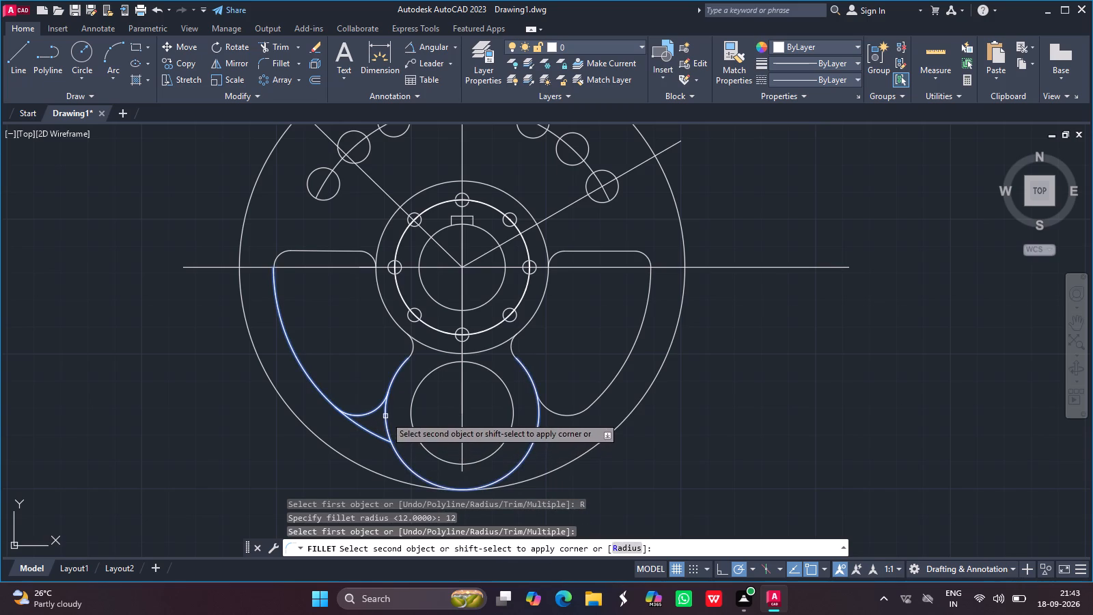
pyautogui.click(385, 416)
pyautogui.press('Return')
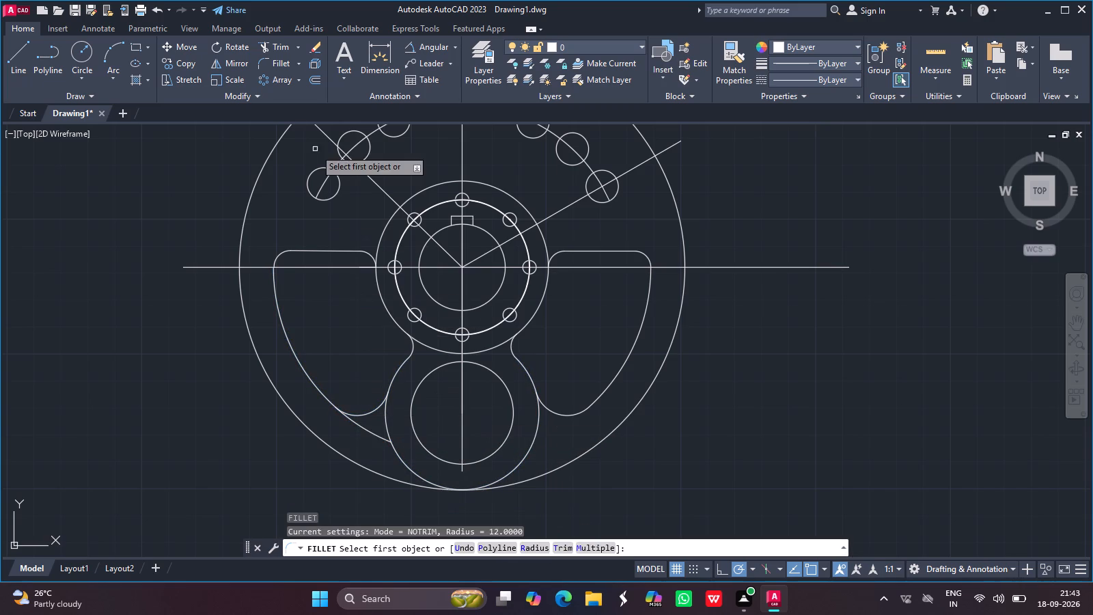
# Trim the leftover end of the left pocket's outer arc between the new fillet and the lobe.
pyautogui.click(268, 44)
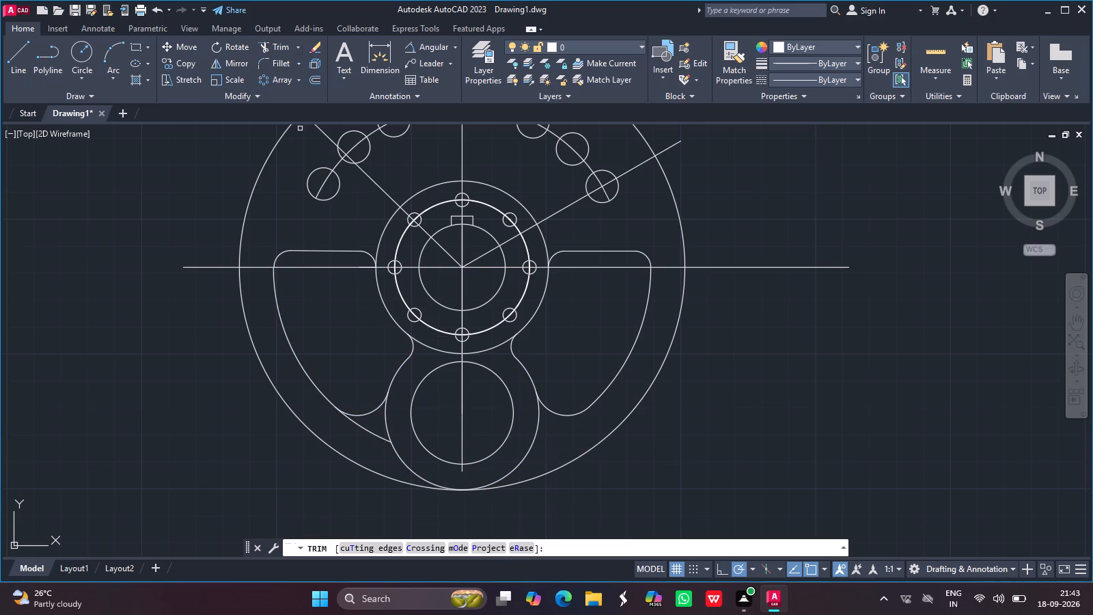
pyautogui.click(373, 431)
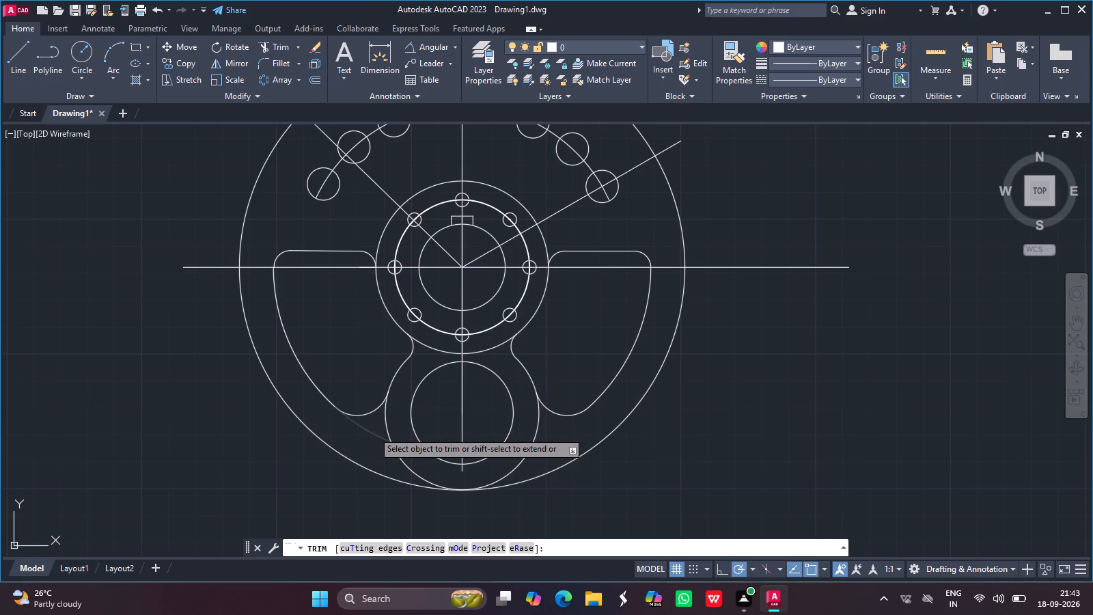
pyautogui.press('Return')
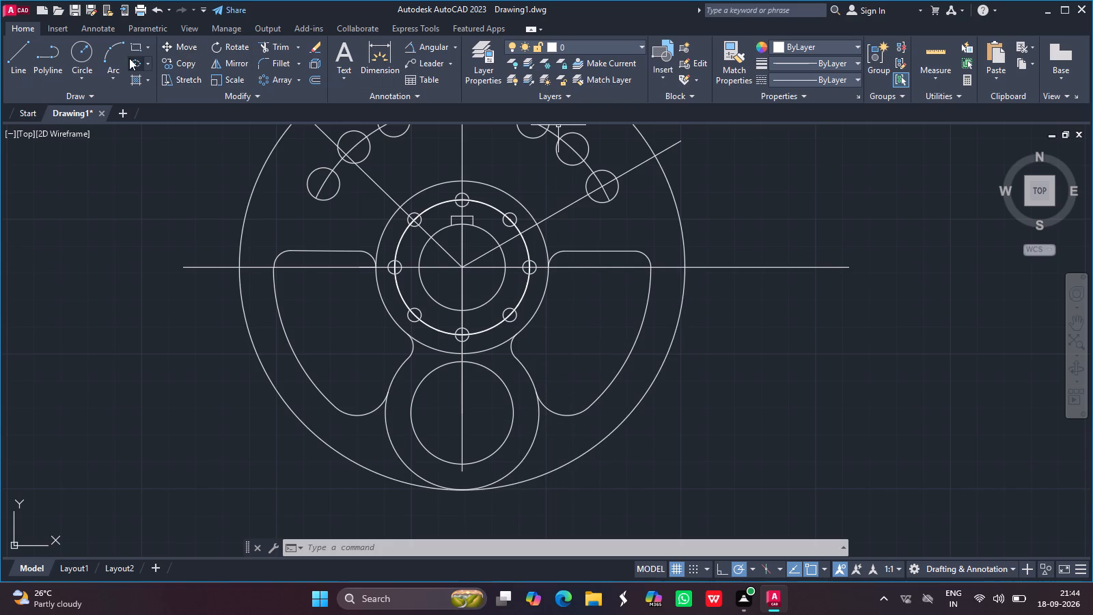
# Draw a radius 94.5 circle centered on the wheel's center.
pyautogui.click(80, 44)
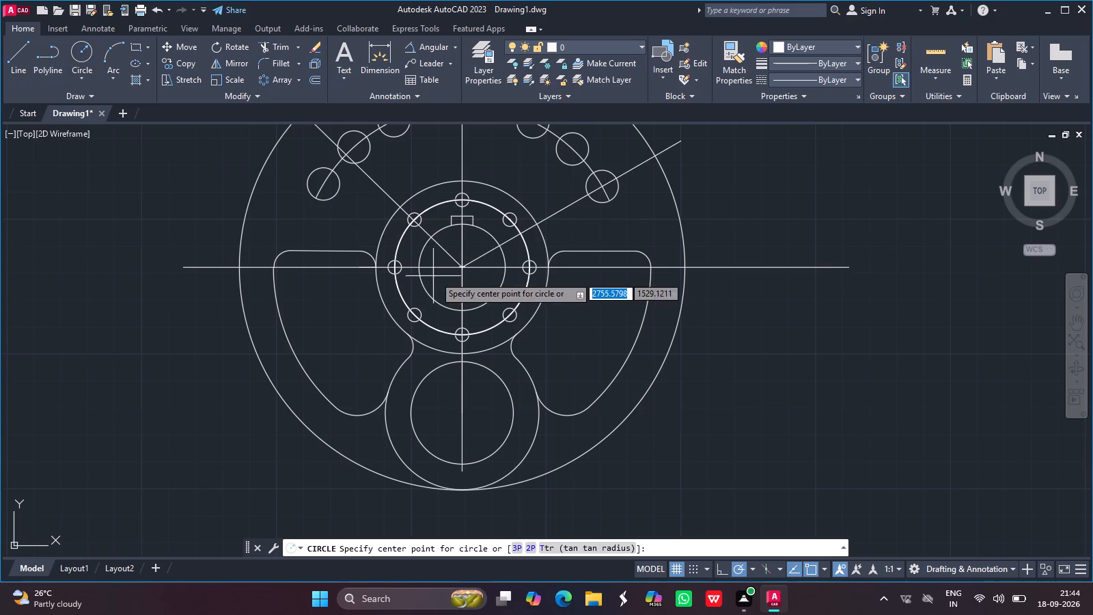
pyautogui.moveTo(463, 266); pyautogui.dragTo(397, 93)
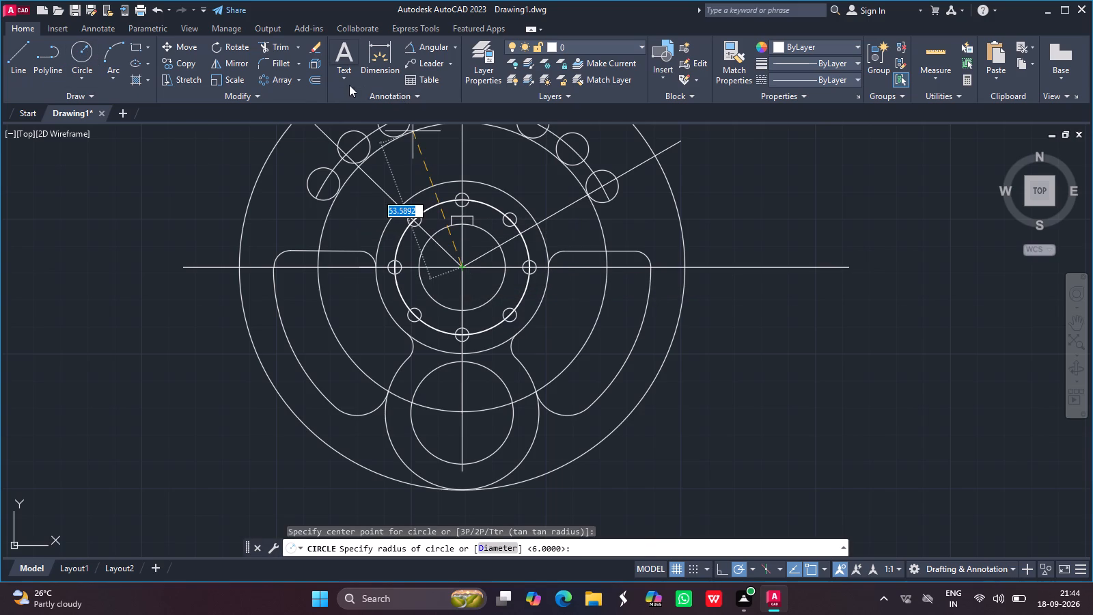
pyautogui.write('94.')
pyautogui.press('5')
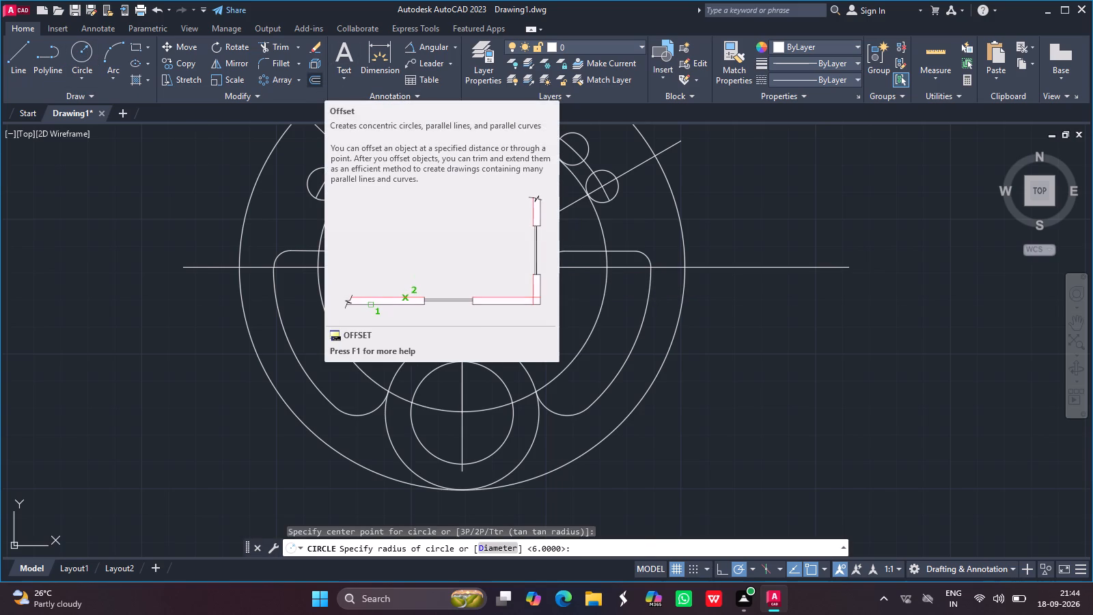
pyautogui.press('Return')
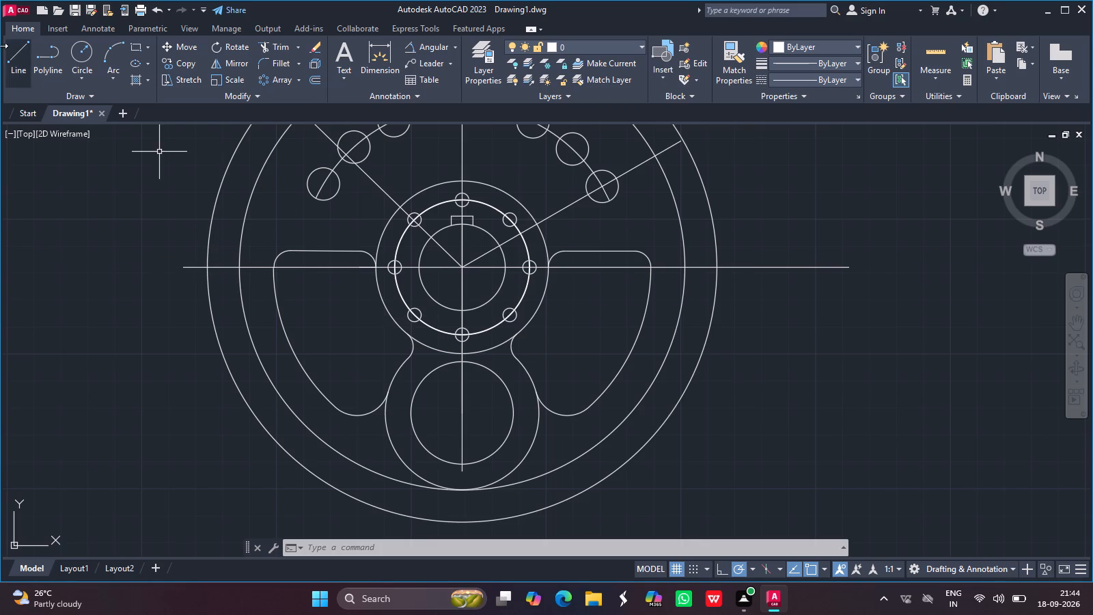
# Draw a radius 9 circle centered where the radius 94.5 circle meets the horizontal centerline on the left.
pyautogui.click(79, 56)
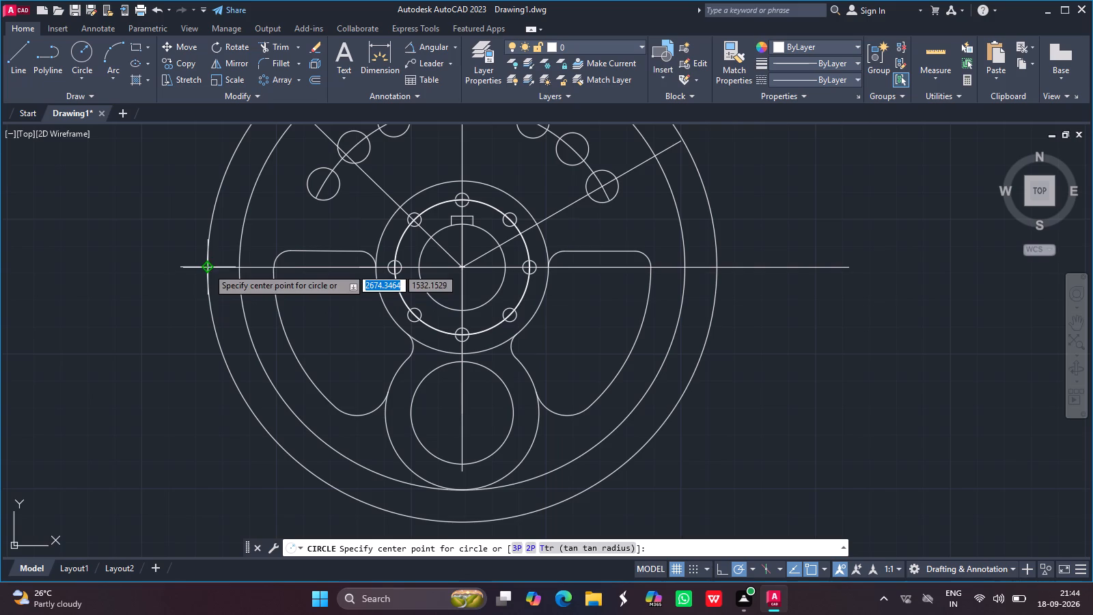
pyautogui.moveTo(208, 268); pyautogui.dragTo(199, 247)
pyautogui.press('9')
pyautogui.press('Return')
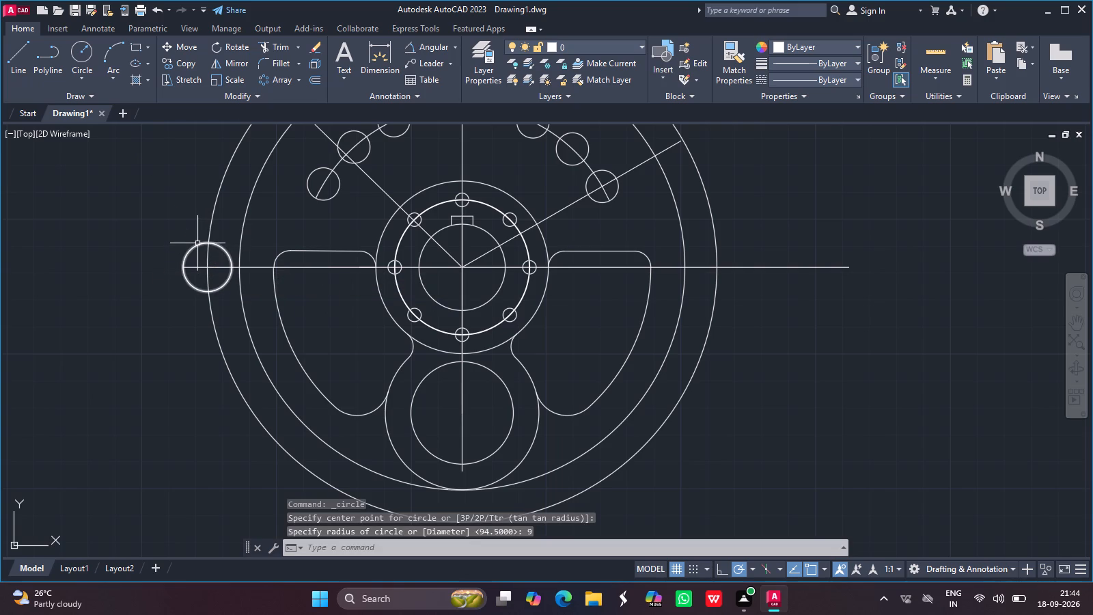
# Create a polar array of the radius 9 circle around the wheel's center with 20 items over 360 degrees.
pyautogui.click(279, 83)
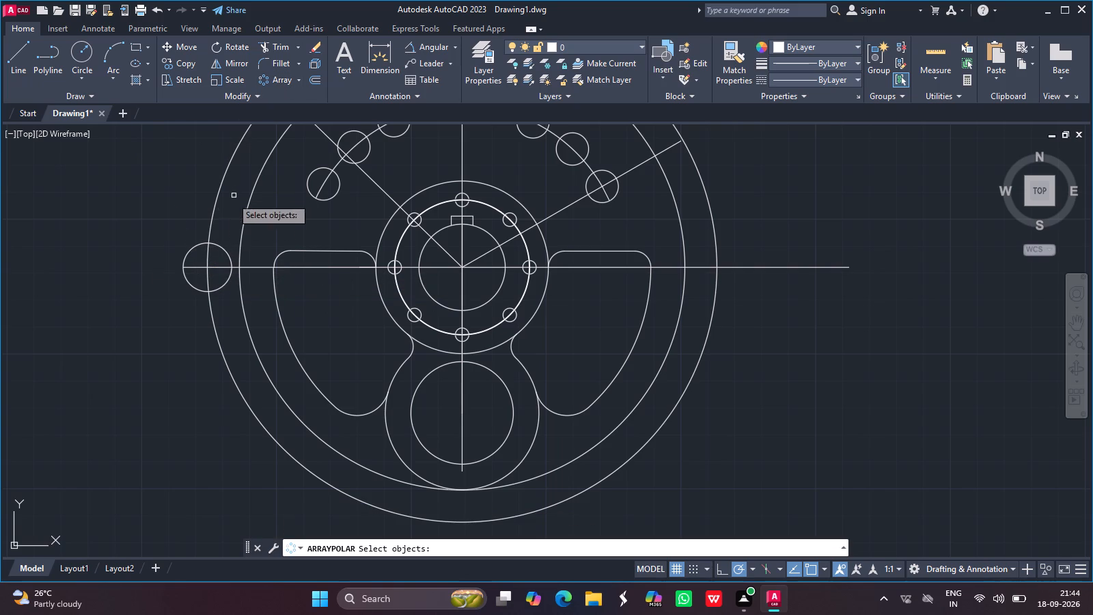
pyautogui.click(216, 245)
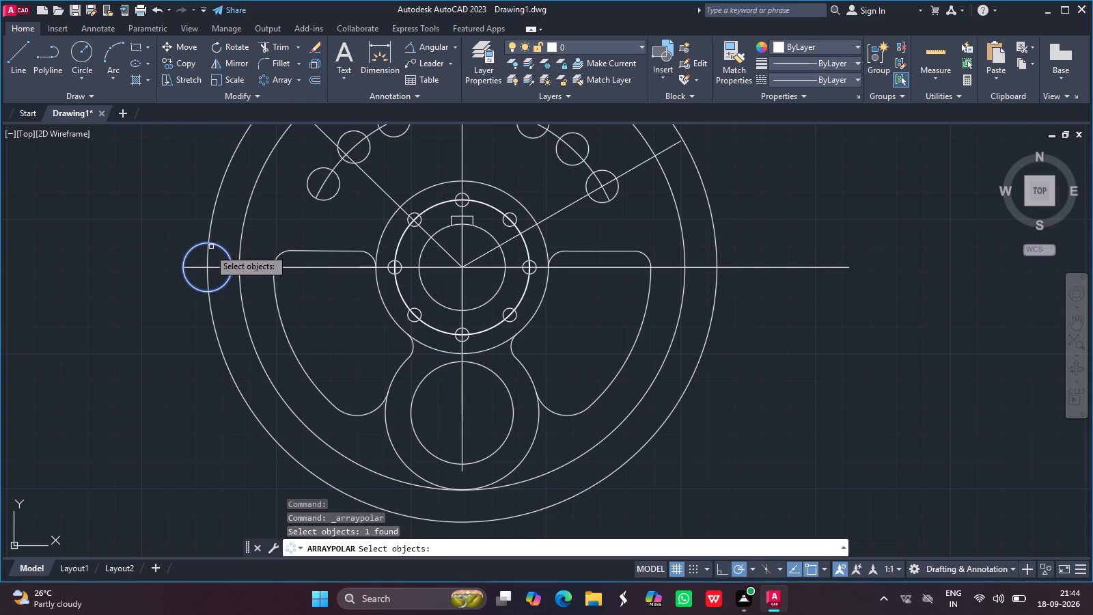
pyautogui.press('Return')
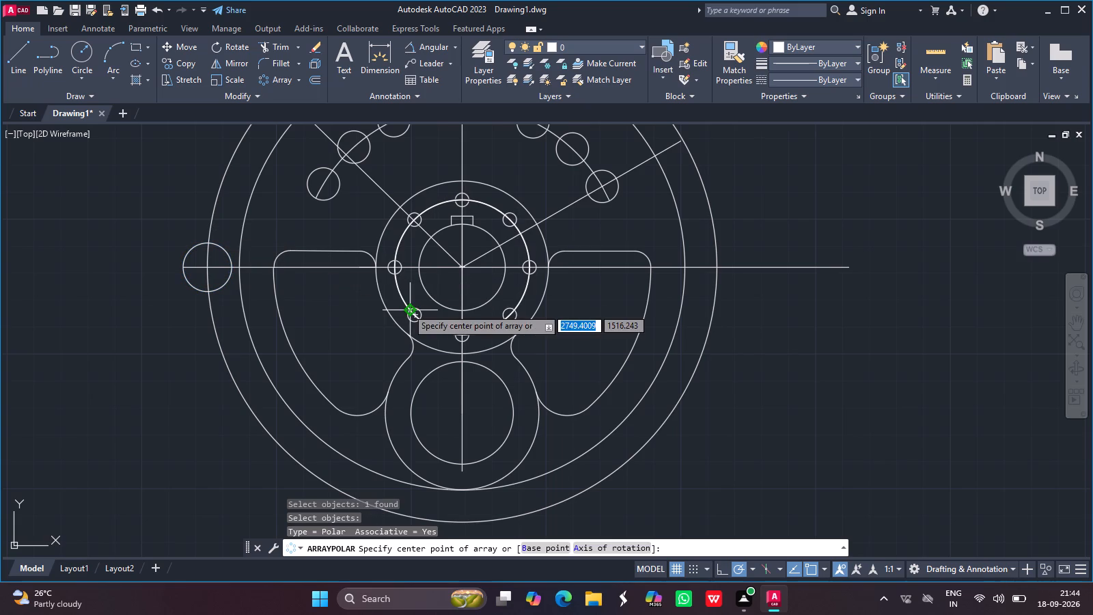
pyautogui.click(460, 267)
pyautogui.click(150, 49)
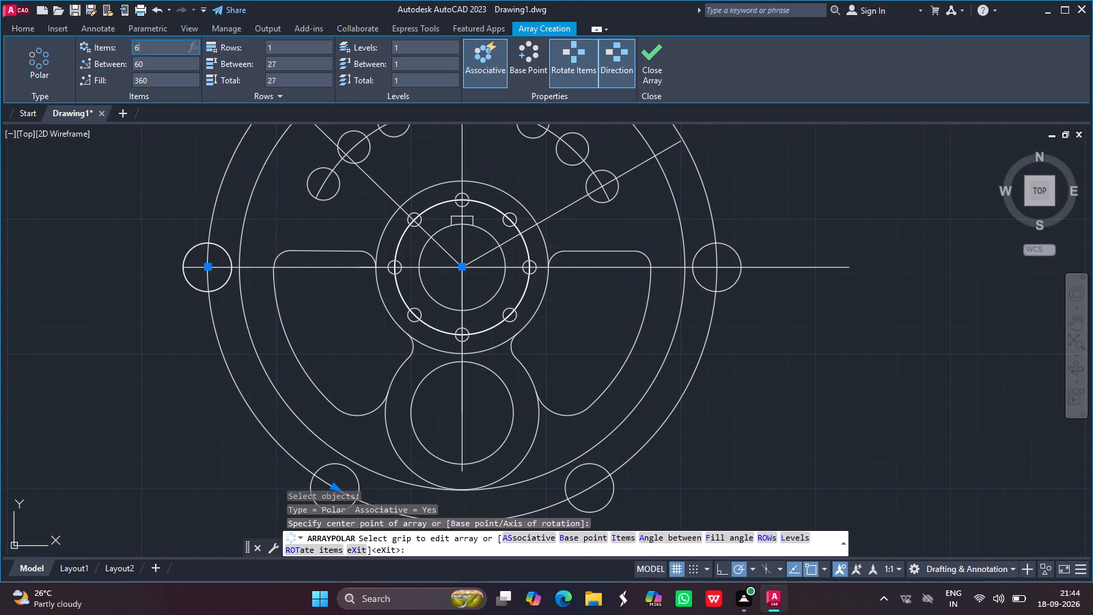
pyautogui.press('BackSpace')
pyautogui.write('20')
pyautogui.press('Return')
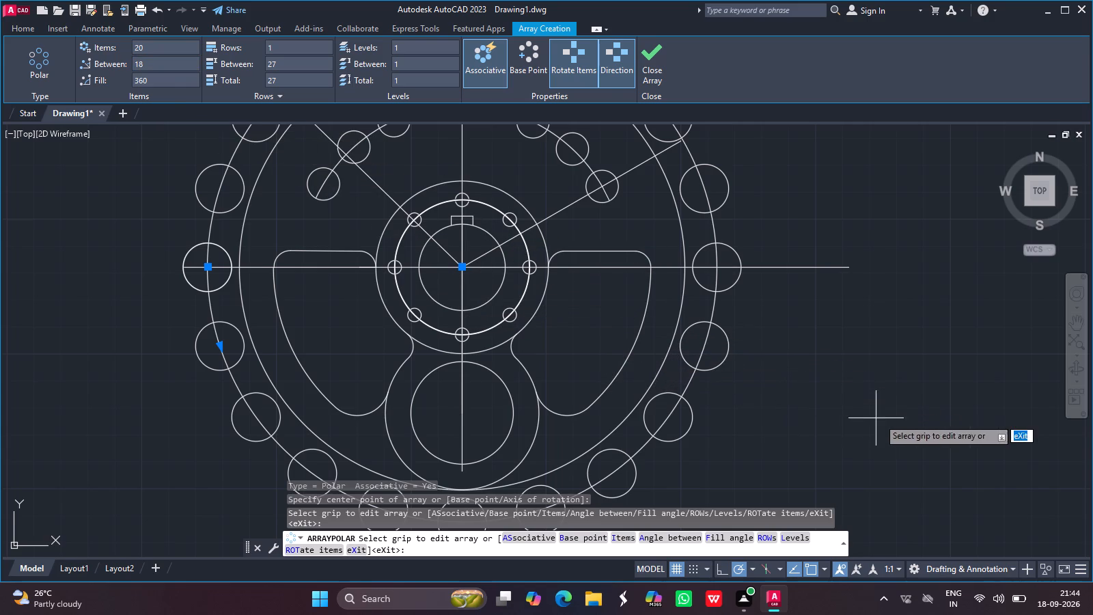
pyautogui.press('Return')
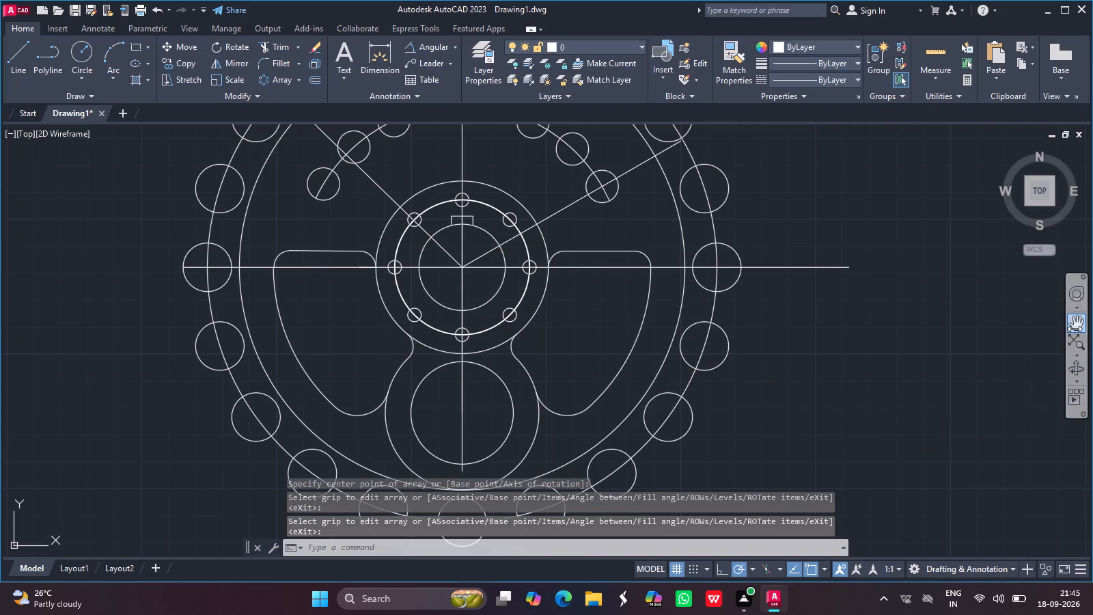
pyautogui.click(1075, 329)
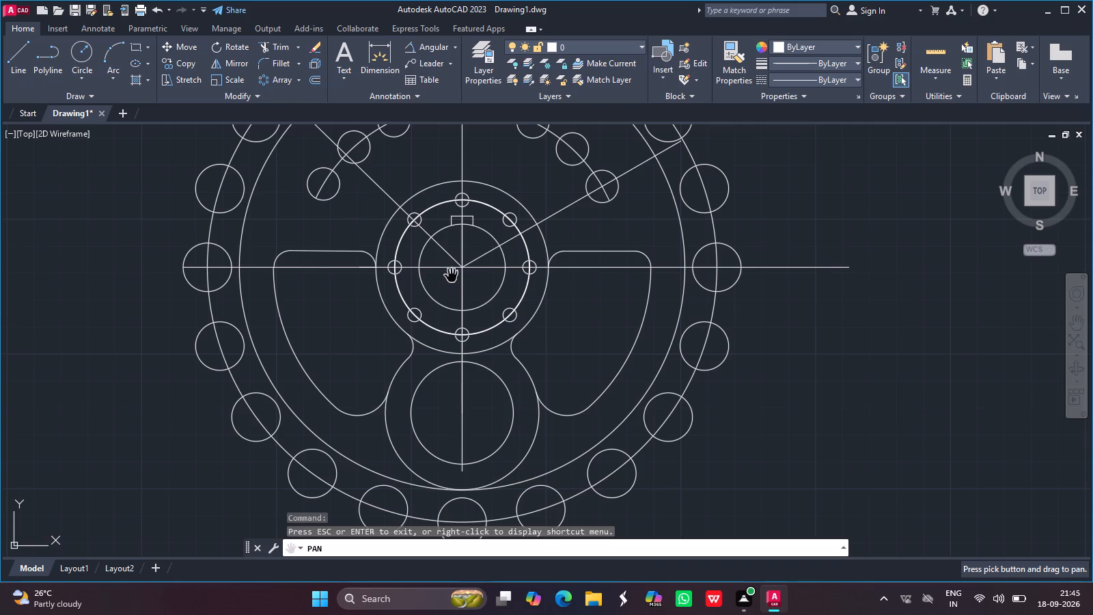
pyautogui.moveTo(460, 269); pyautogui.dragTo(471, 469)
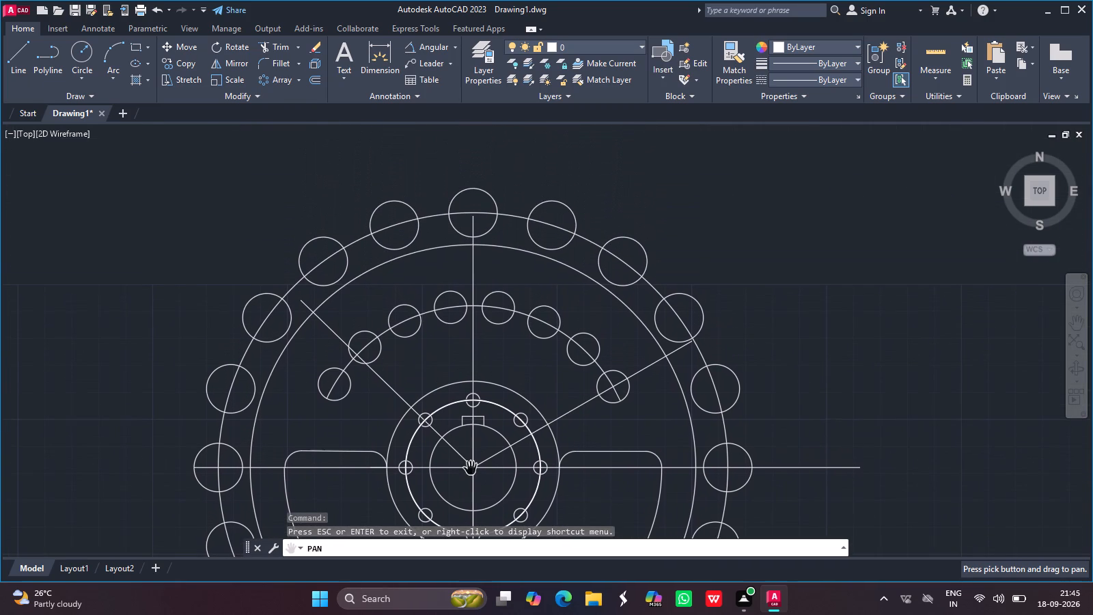
# Explode the polar array of radius 9 circles around the rim into separate circles.
pyautogui.press('Escape')
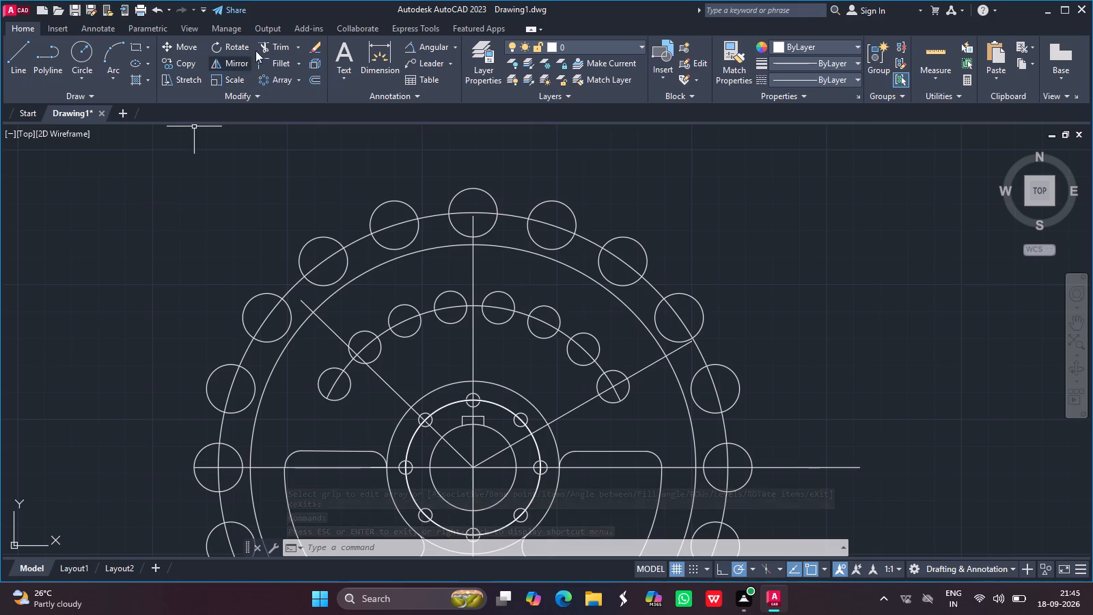
pyautogui.click(330, 238)
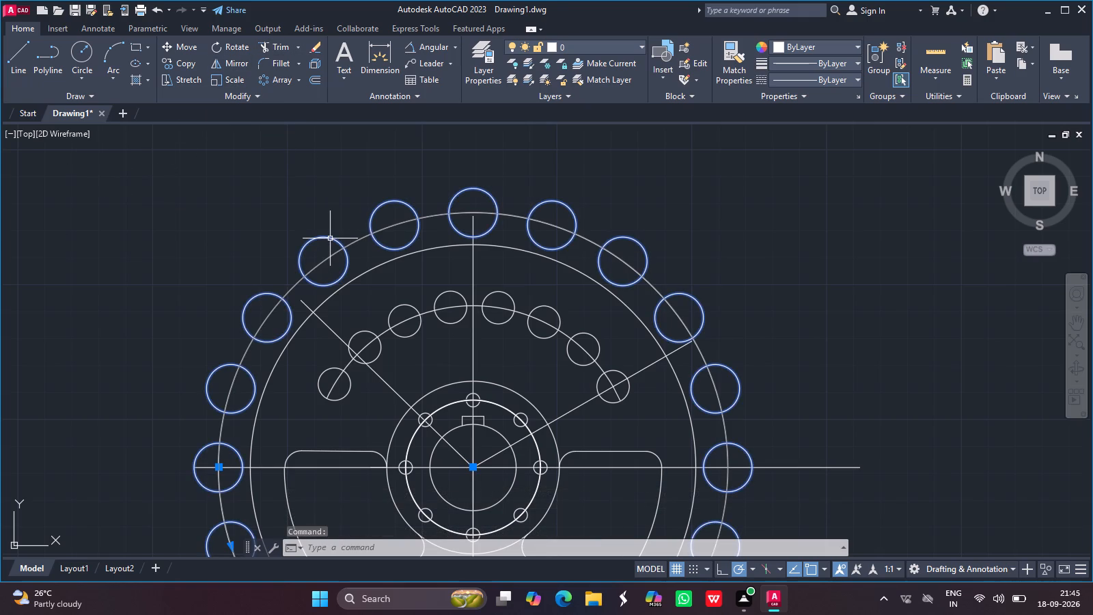
pyautogui.write('ex')
pyautogui.press('c')
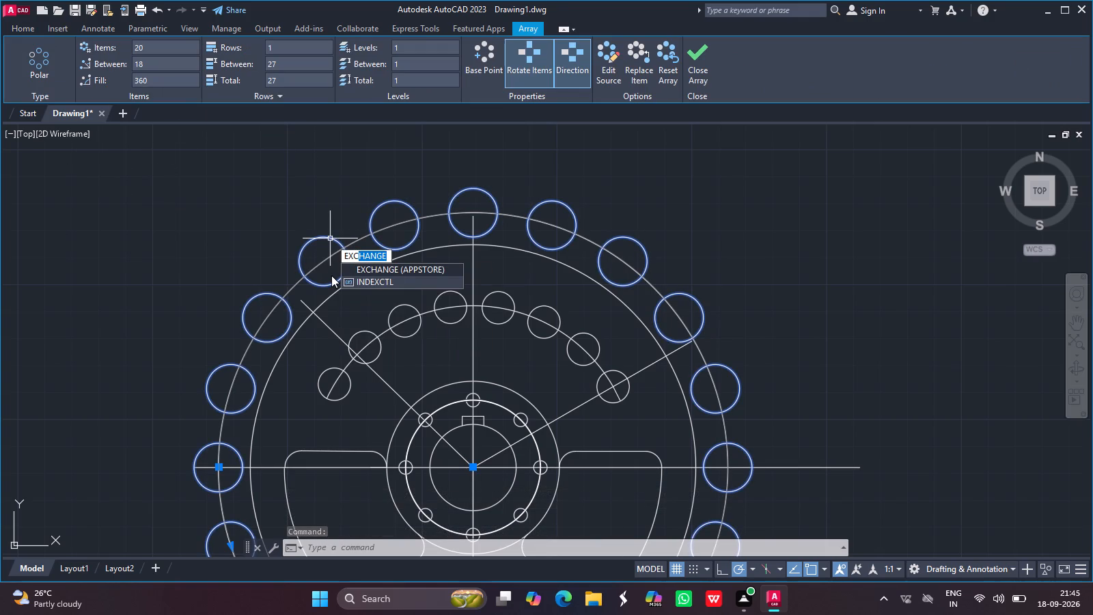
pyautogui.press('BackSpace')
pyautogui.press('BackSpace')
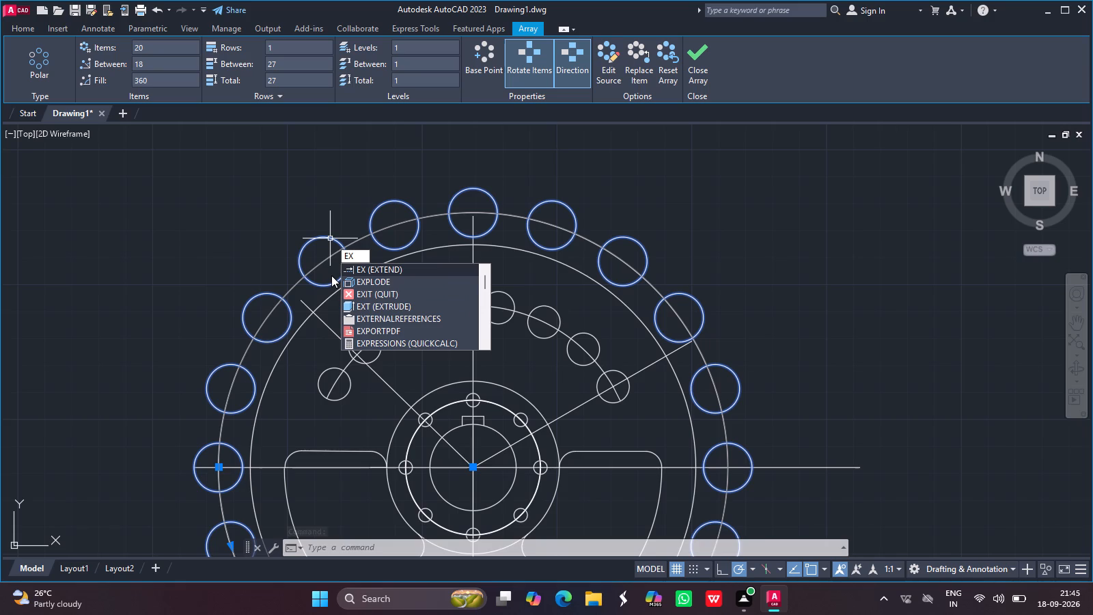
pyautogui.click(357, 279)
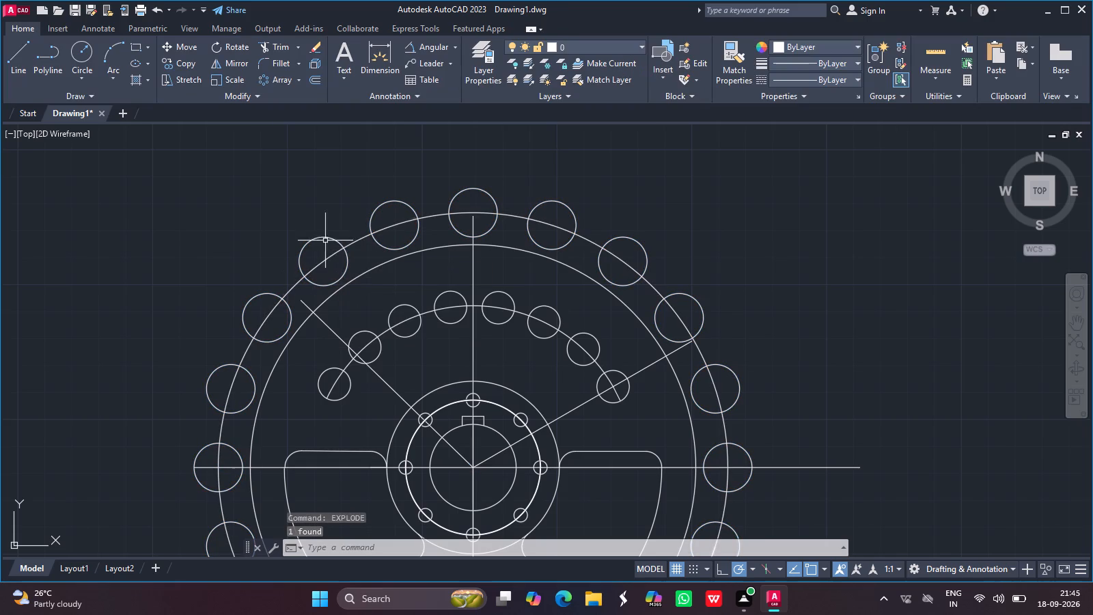
# Trim the topmost rim circle, two to its left and one to its right into notches, removing outer arcs and enclosed radius 94.5 segments.
pyautogui.click(281, 41)
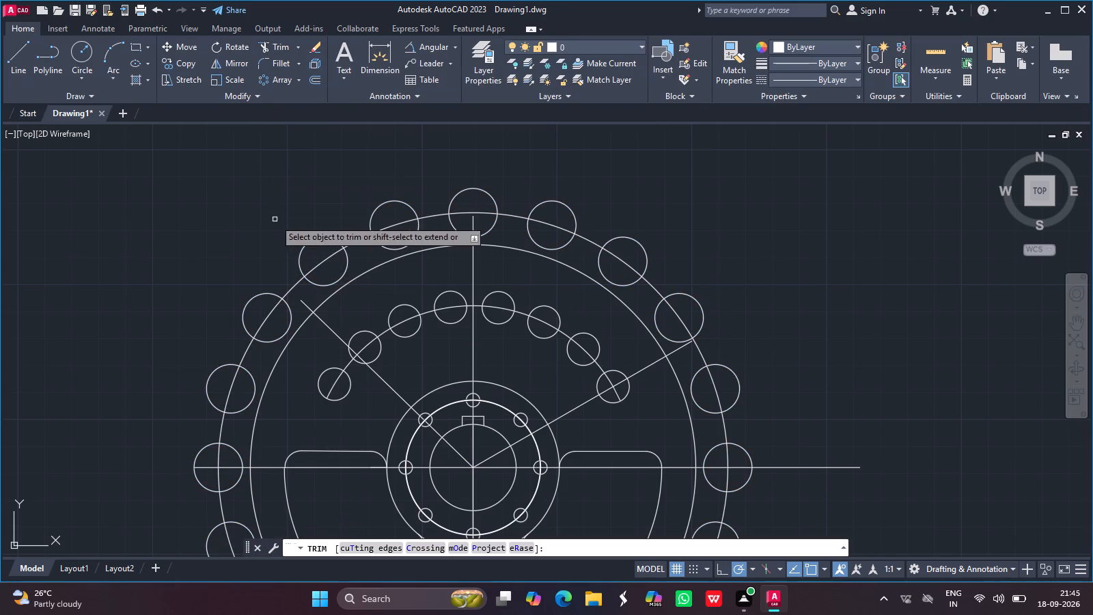
pyautogui.click(311, 241)
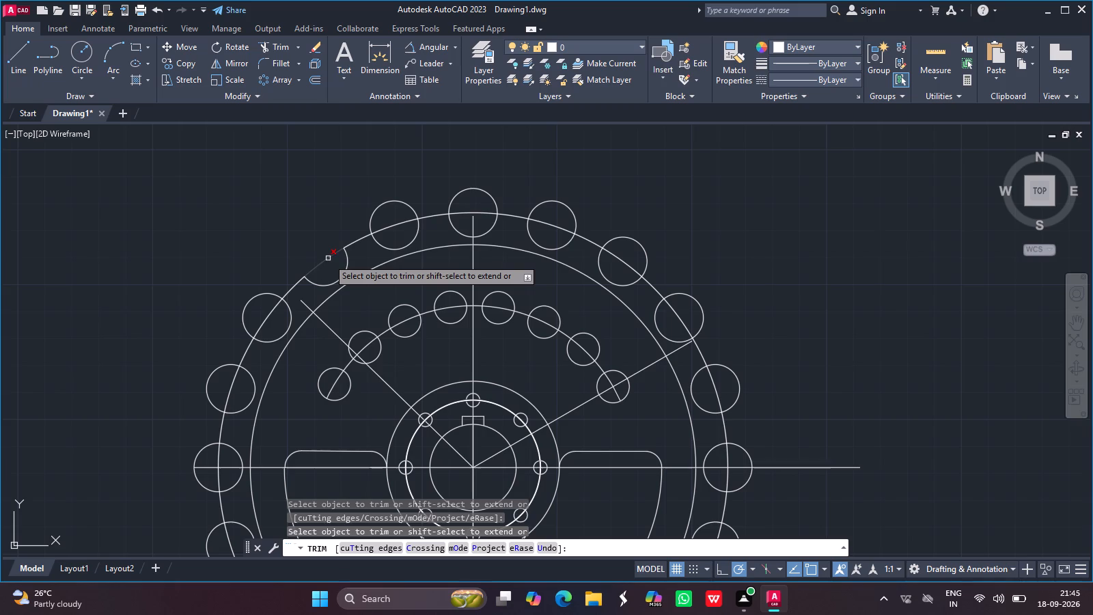
pyautogui.click(328, 258)
pyautogui.moveTo(390, 202); pyautogui.dragTo(399, 215)
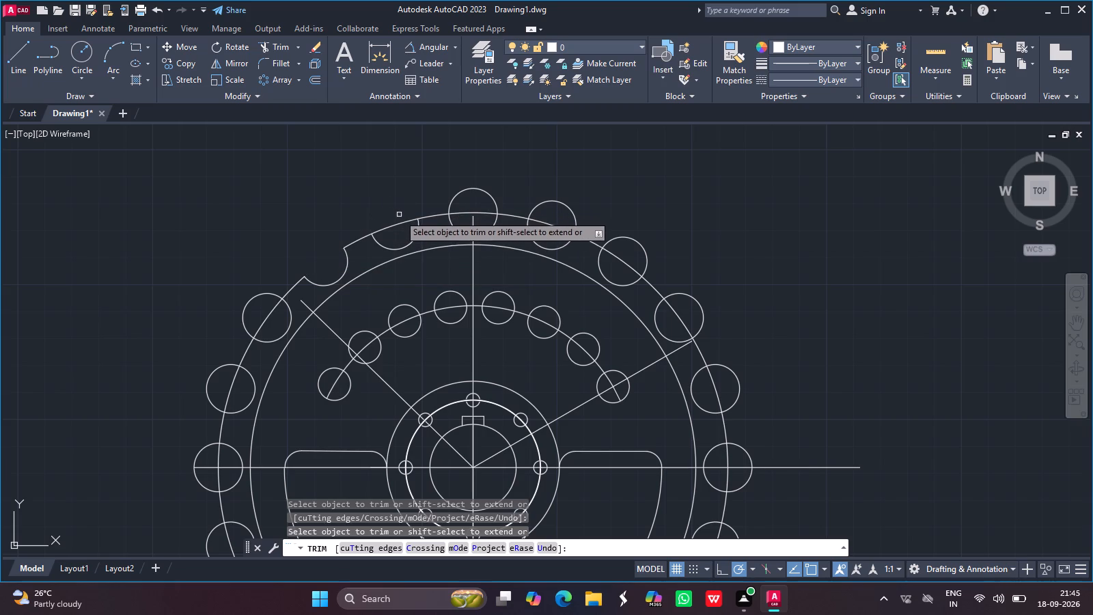
pyautogui.moveTo(399, 215); pyautogui.dragTo(401, 223)
pyautogui.click(401, 223)
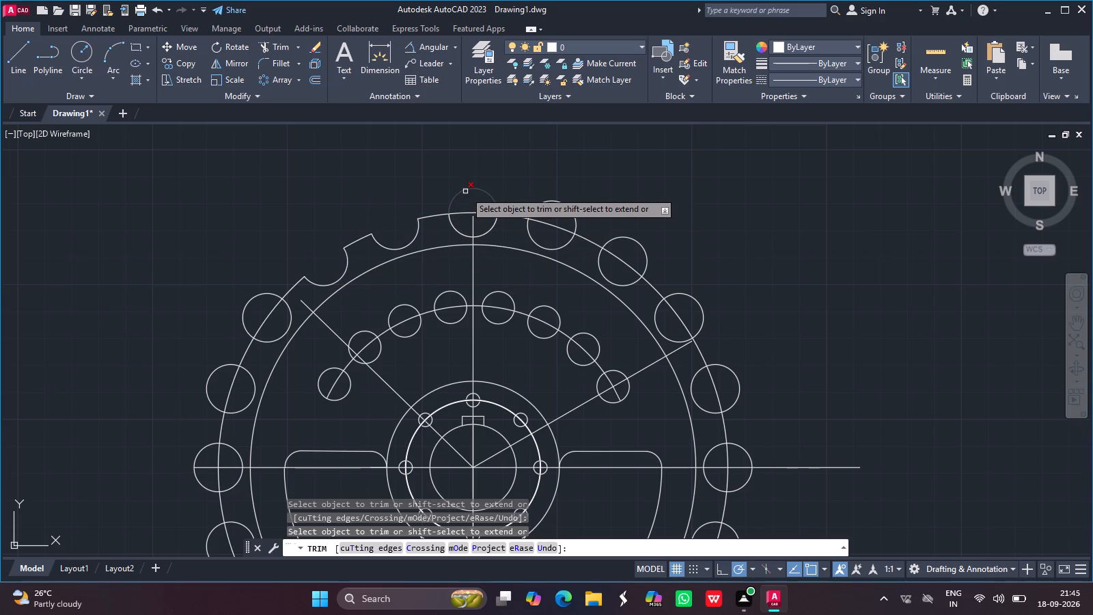
pyautogui.moveTo(465, 191); pyautogui.dragTo(474, 215)
pyautogui.click(474, 215)
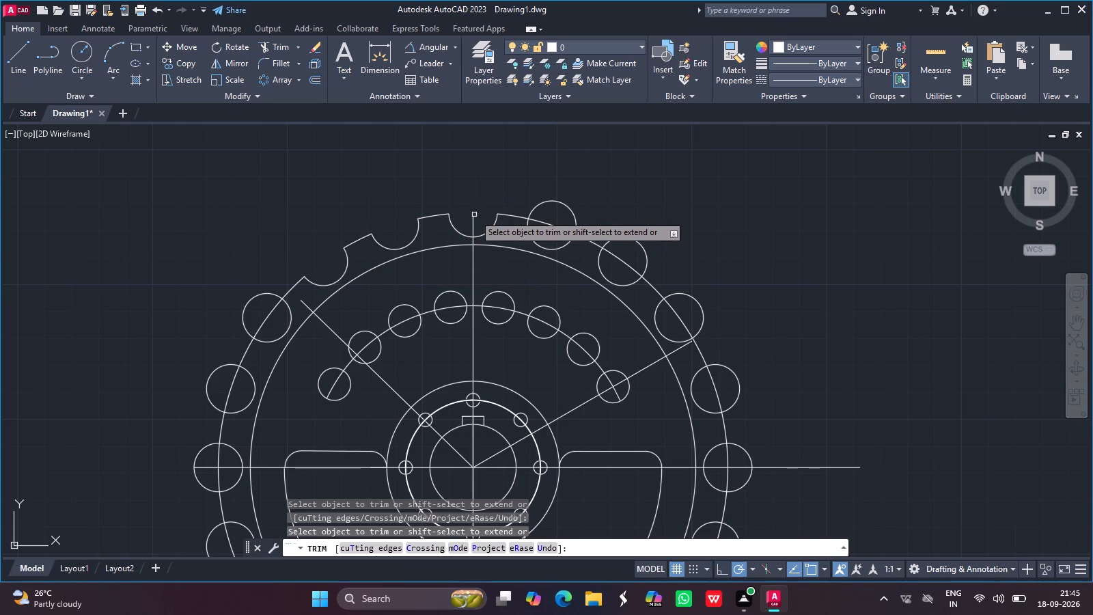
pyautogui.moveTo(559, 200); pyautogui.dragTo(552, 225)
pyautogui.click(552, 225)
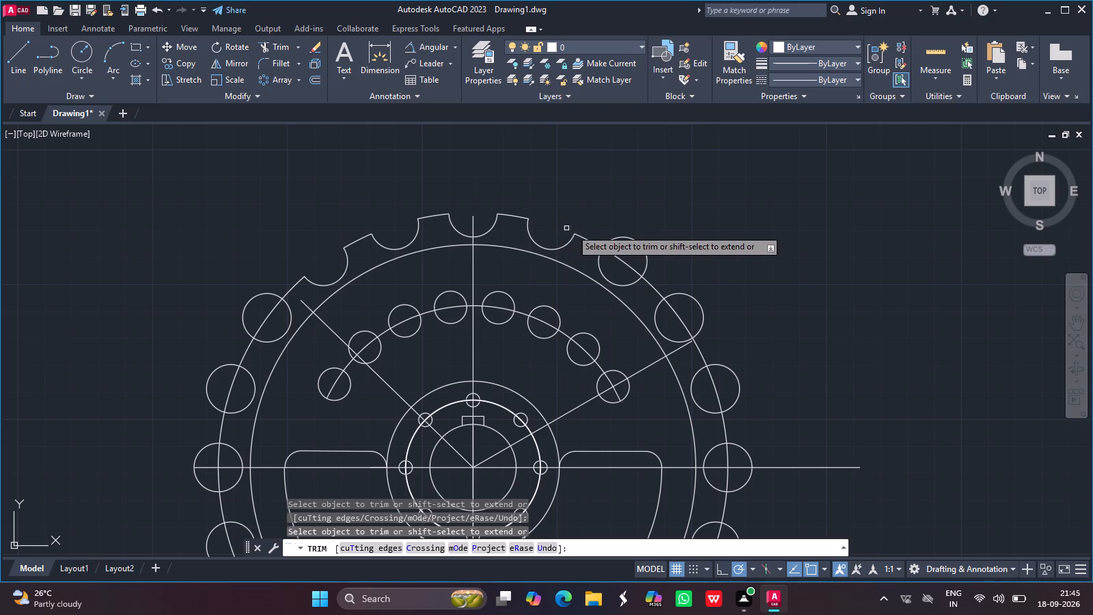
# Trim the next four rim circles clockwise, down to the one on the right horizontal centerline, into open notches in the radius 94.5 circle.
pyautogui.moveTo(632, 238); pyautogui.dragTo(624, 264)
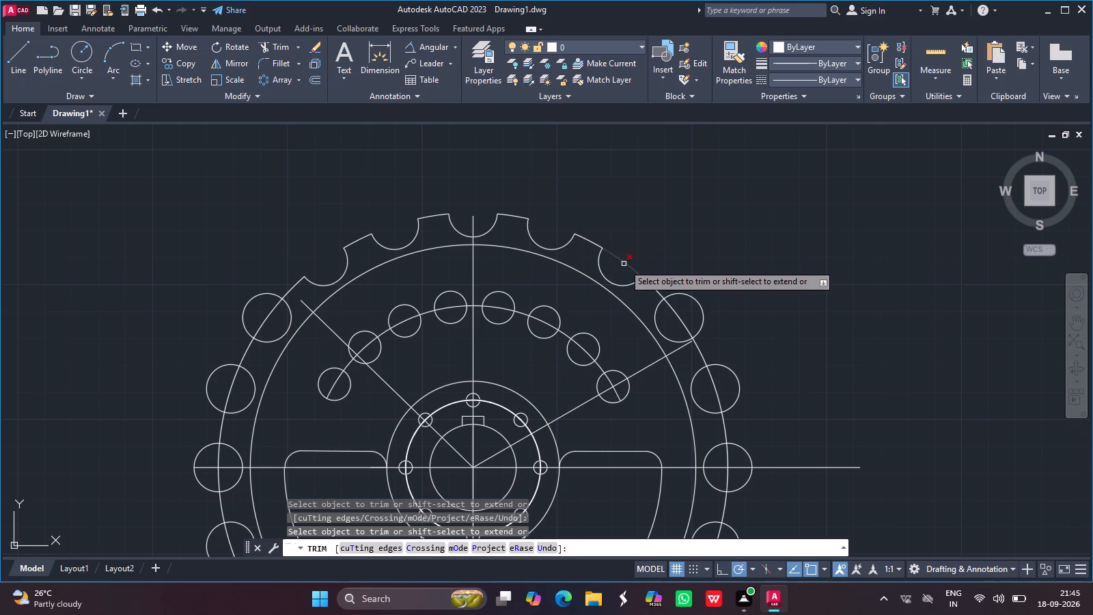
pyautogui.click(624, 264)
pyautogui.moveTo(692, 297); pyautogui.dragTo(680, 315)
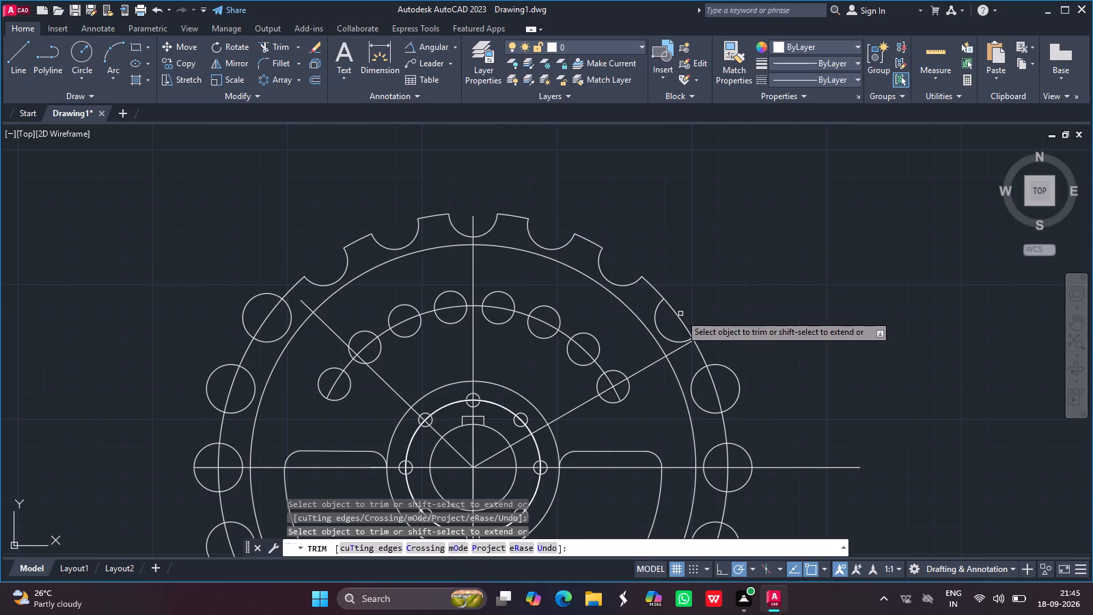
pyautogui.moveTo(680, 315); pyautogui.dragTo(678, 321)
pyautogui.moveTo(678, 321); pyautogui.dragTo(723, 360)
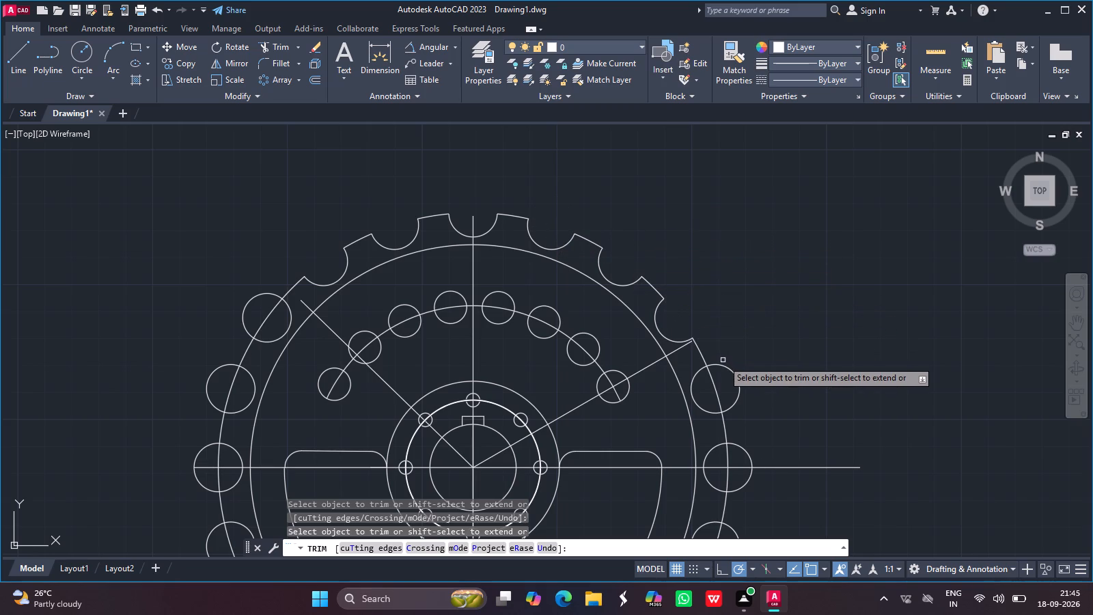
pyautogui.moveTo(721, 366); pyautogui.dragTo(713, 385)
pyautogui.click(713, 385)
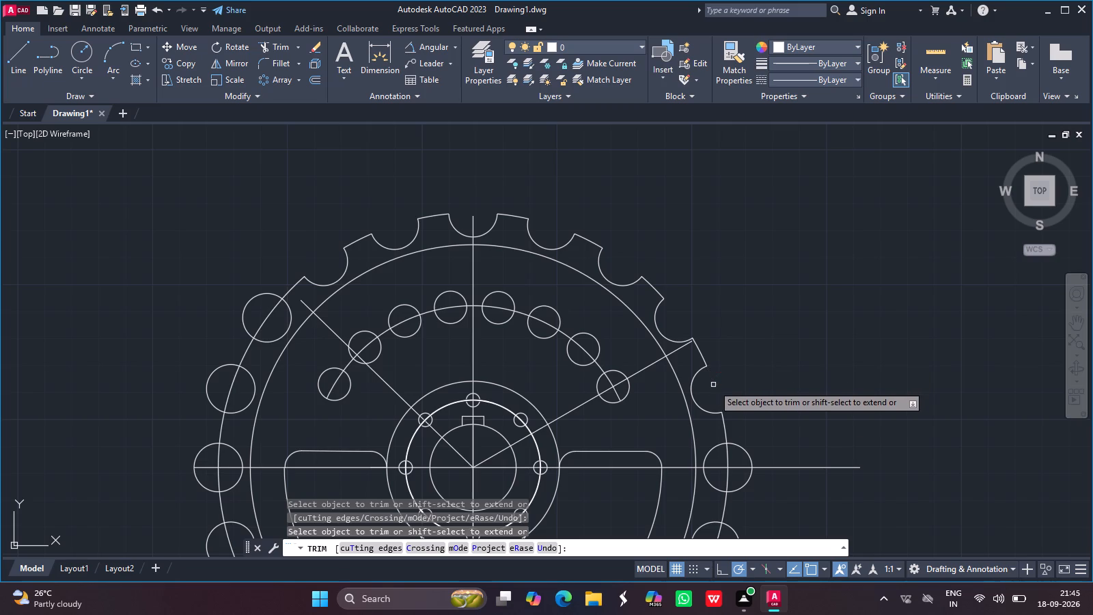
pyautogui.click(746, 452)
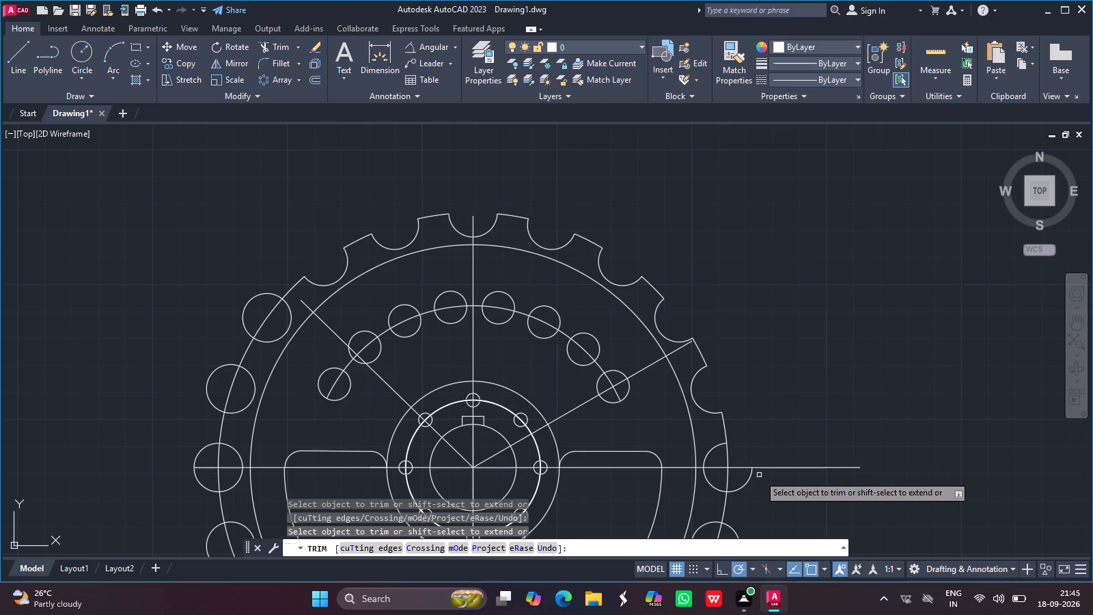
pyautogui.moveTo(748, 479); pyautogui.dragTo(728, 482)
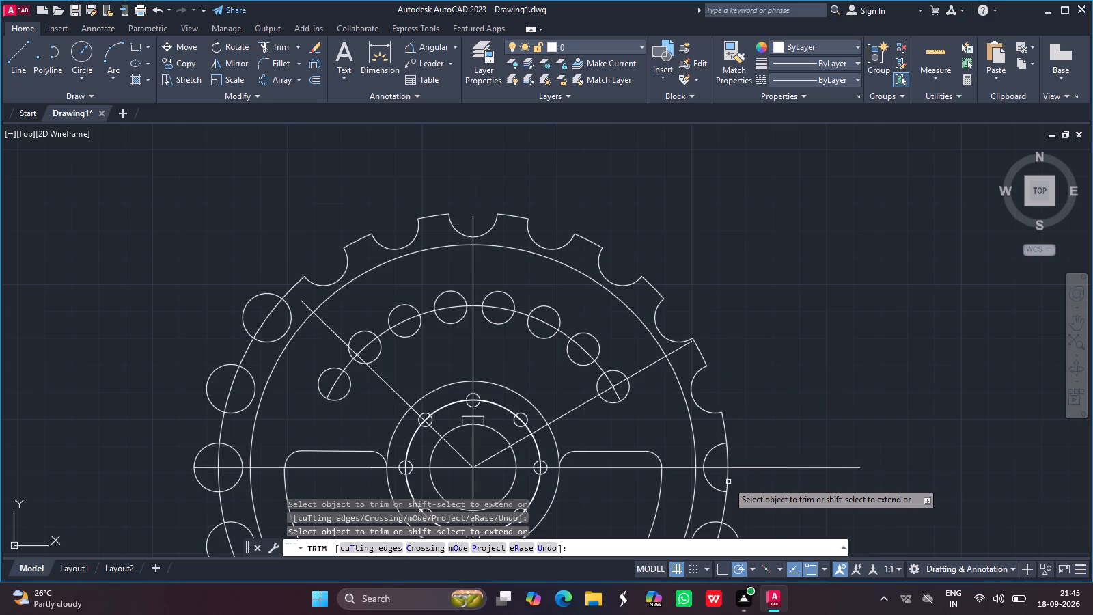
pyautogui.moveTo(728, 482); pyautogui.dragTo(725, 482)
pyautogui.moveTo(725, 482); pyautogui.dragTo(728, 450)
pyautogui.moveTo(728, 450); pyautogui.dragTo(901, 437)
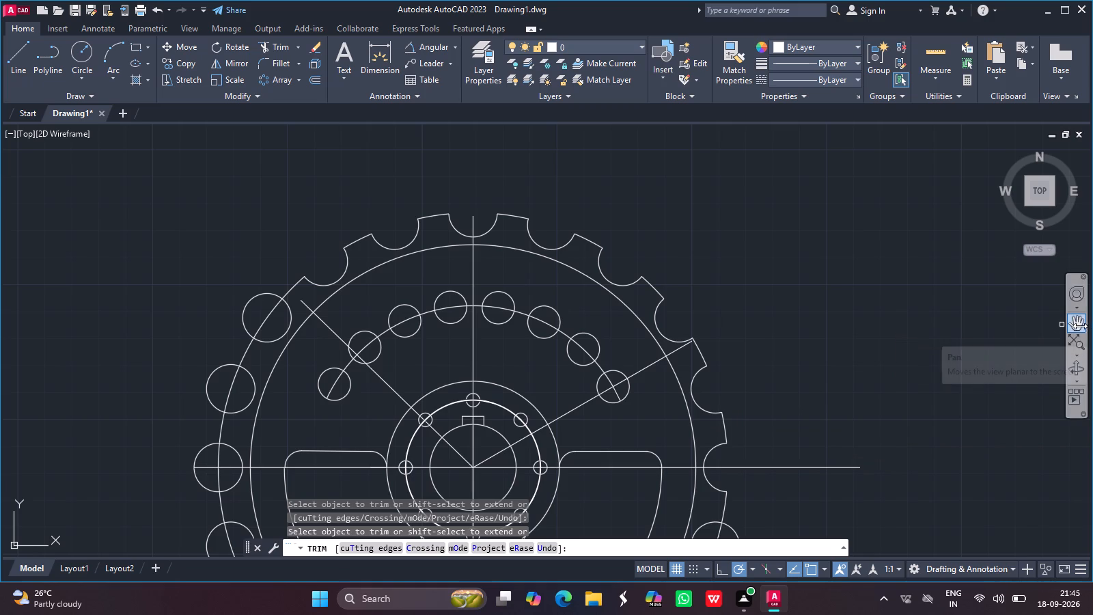
# Trim the outer arcs and enclosed rim segments of the four lower-right rim circles below the horizontal centerline to form notches.
pyautogui.click(1079, 326)
pyautogui.moveTo(408, 391); pyautogui.dragTo(467, 392)
pyautogui.moveTo(467, 392); pyautogui.dragTo(468, 312)
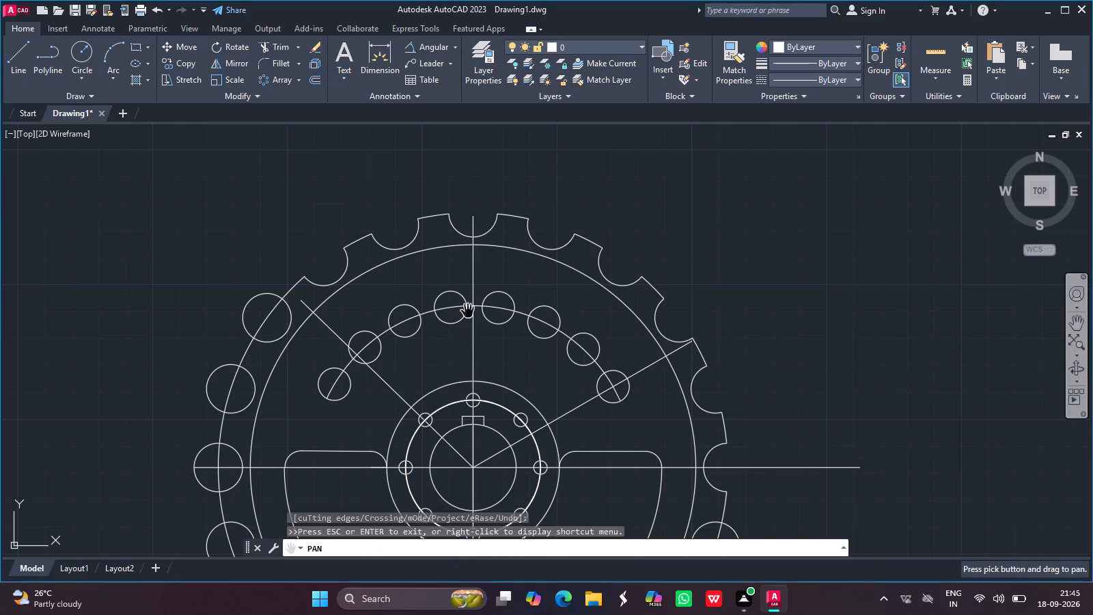
pyautogui.keyDown('ctrl'); pyautogui.scroll(-2, 468, 312); pyautogui.keyUp('ctrl')
pyautogui.moveTo(486, 331); pyautogui.dragTo(475, 282)
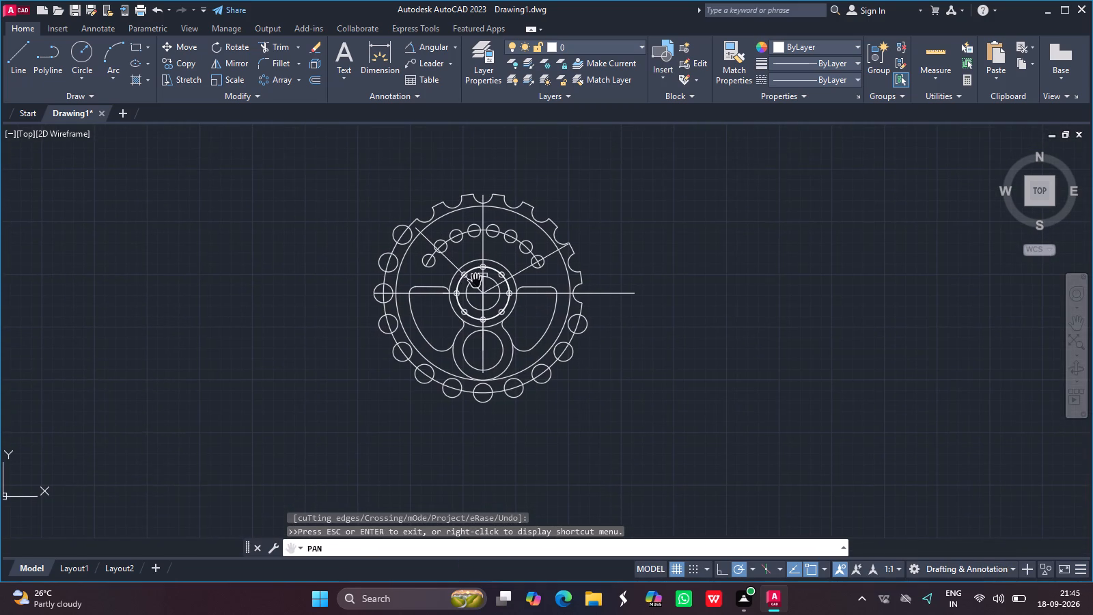
pyautogui.keyDown('ctrl'); pyautogui.scroll(2, 471, 300); pyautogui.keyUp('ctrl')
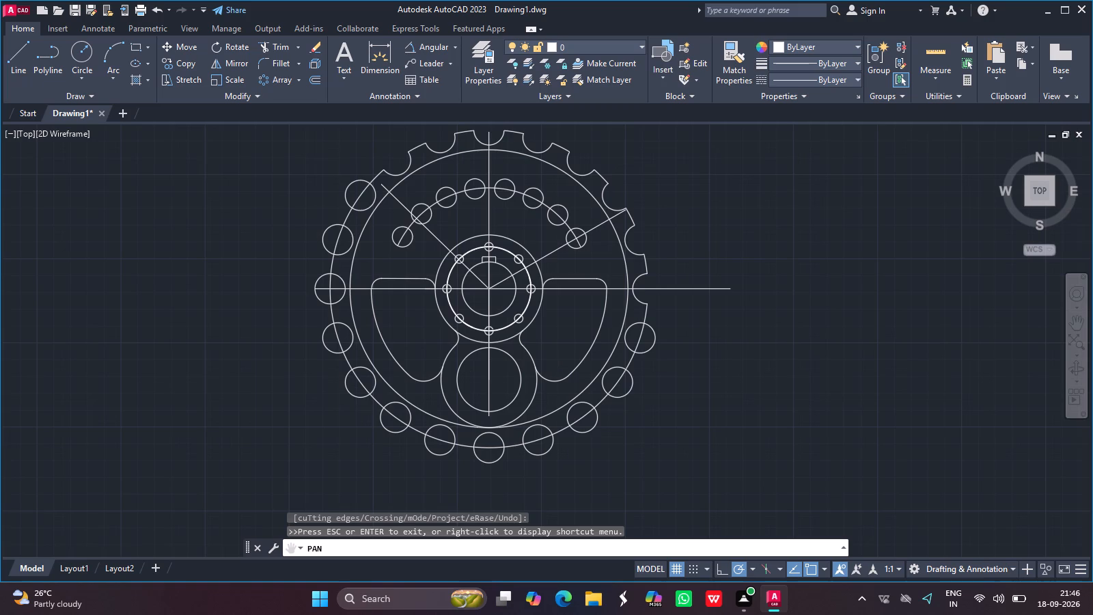
pyautogui.keyDown('ctrl'); pyautogui.scroll(-1, 471, 300); pyautogui.keyUp('ctrl')
pyautogui.keyDown('ctrl'); pyautogui.scroll(1, 471, 300); pyautogui.keyUp('ctrl')
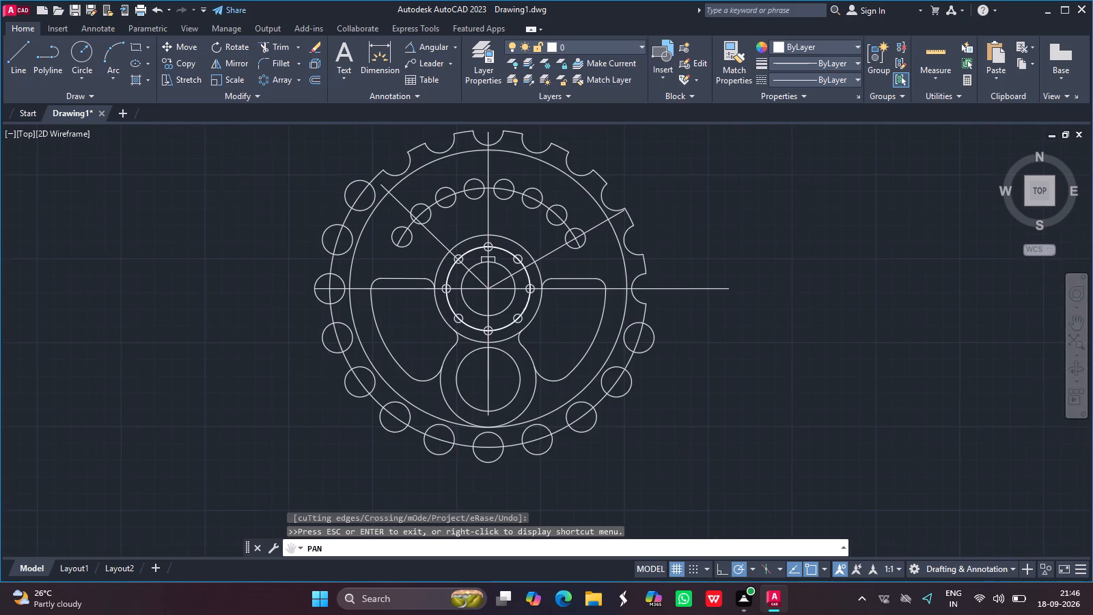
pyautogui.press('Escape')
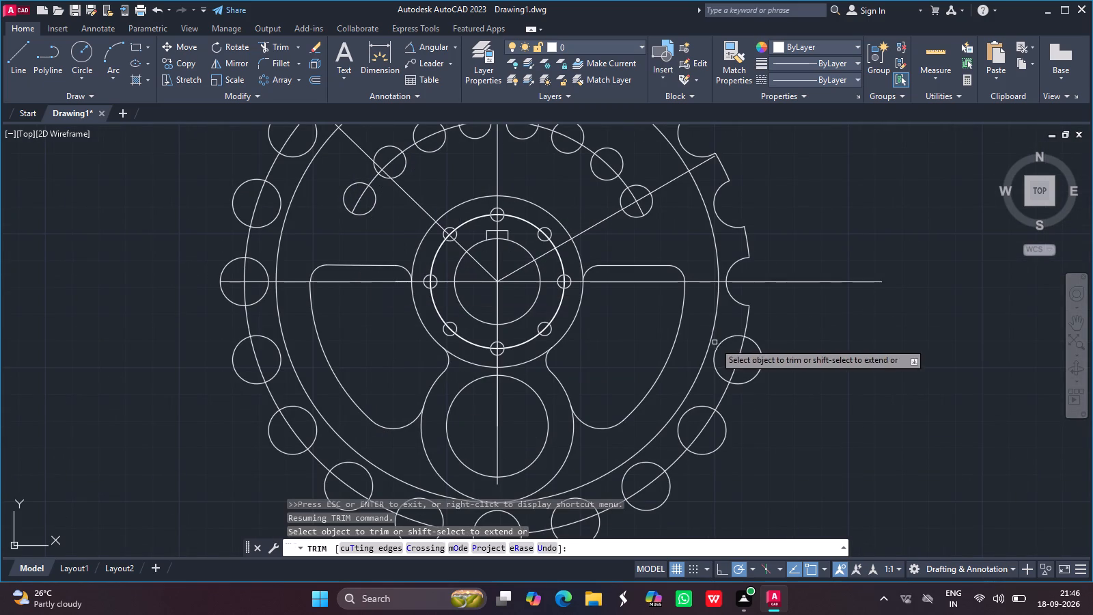
pyautogui.moveTo(760, 357); pyautogui.dragTo(737, 361)
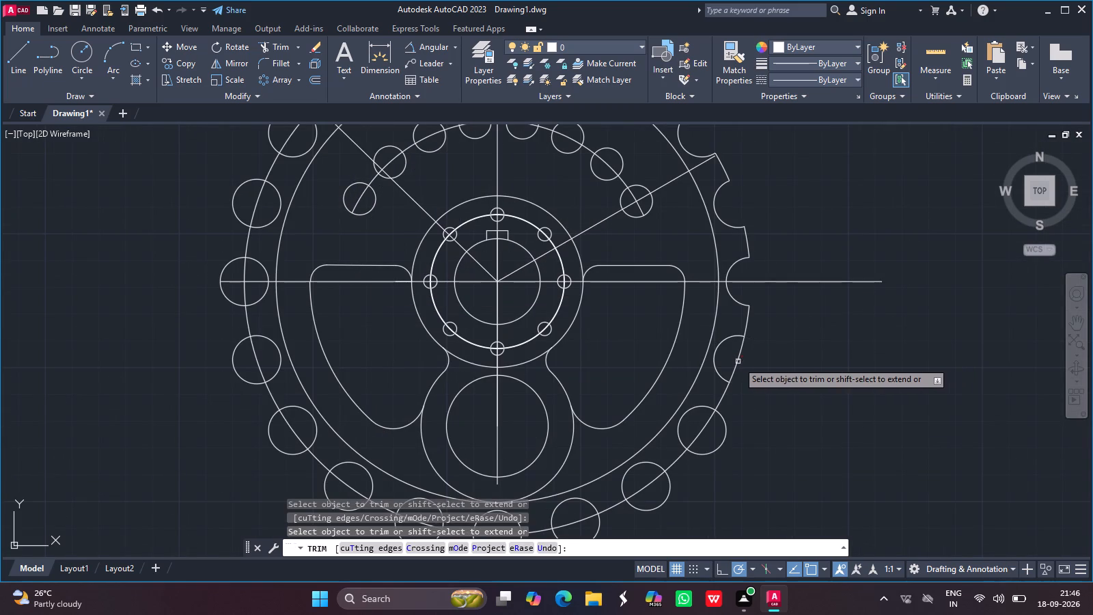
pyautogui.moveTo(737, 361); pyautogui.dragTo(735, 361)
pyautogui.moveTo(735, 361); pyautogui.dragTo(726, 439)
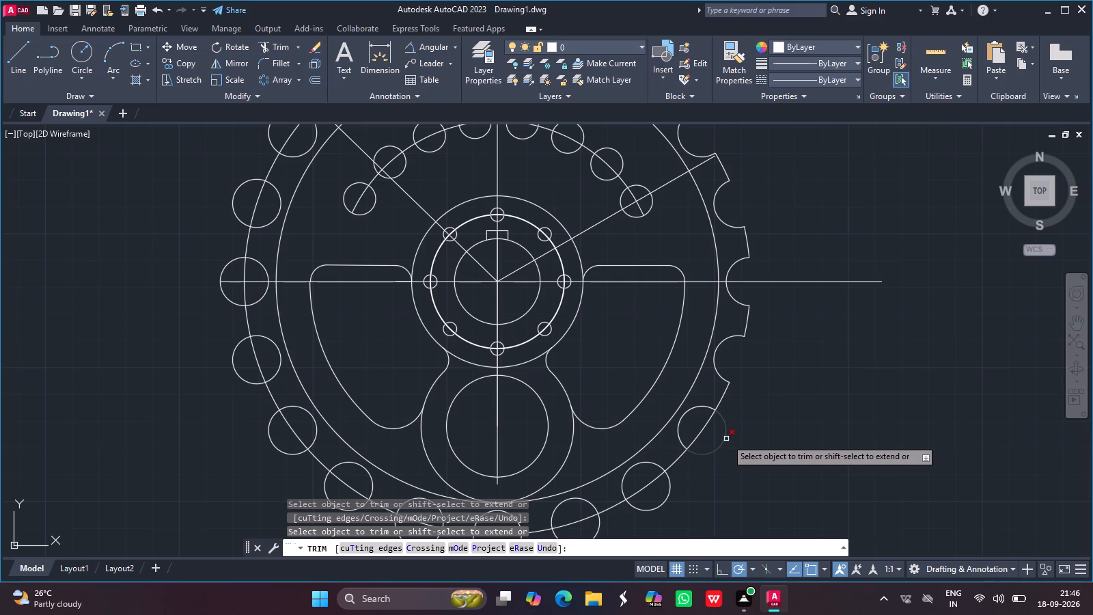
pyautogui.moveTo(726, 439); pyautogui.dragTo(701, 434)
pyautogui.moveTo(701, 434); pyautogui.dragTo(667, 498)
pyautogui.moveTo(667, 498); pyautogui.dragTo(649, 486)
pyautogui.click(649, 486)
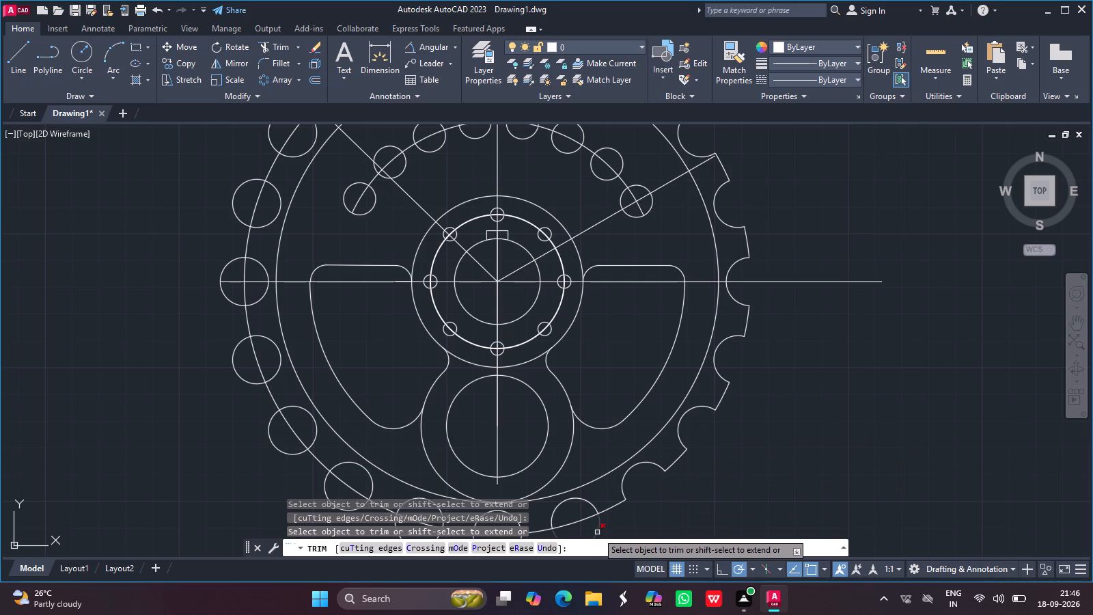
pyautogui.moveTo(596, 532); pyautogui.dragTo(580, 521)
pyautogui.click(580, 521)
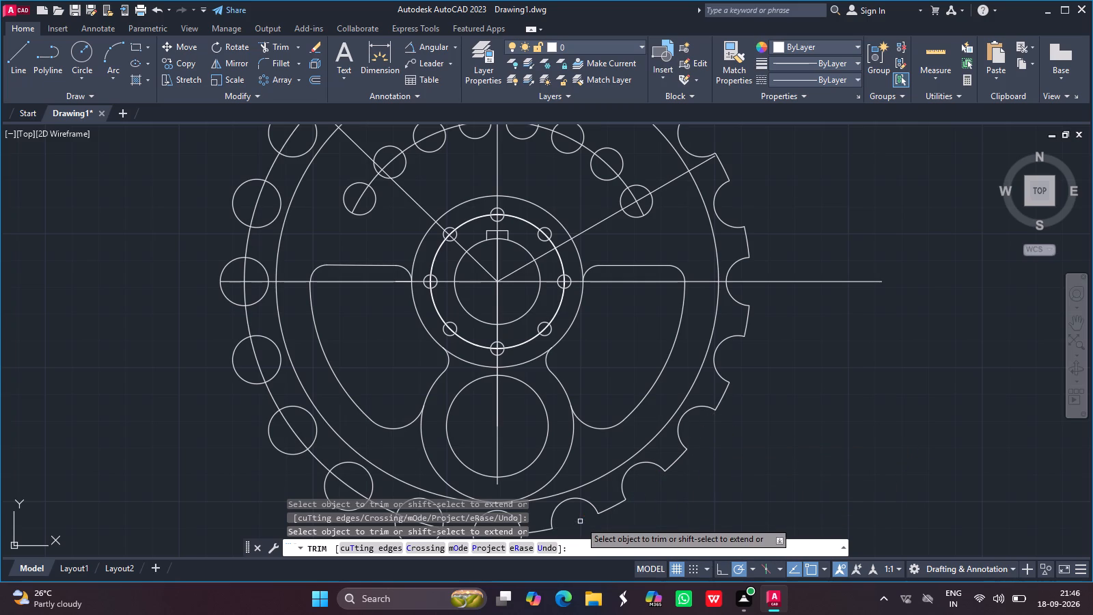
# Trim the bottommost rim circle and the next four clockwise into open notches, removing their outer arcs and enclosed rim segments.
pyautogui.click(1076, 318)
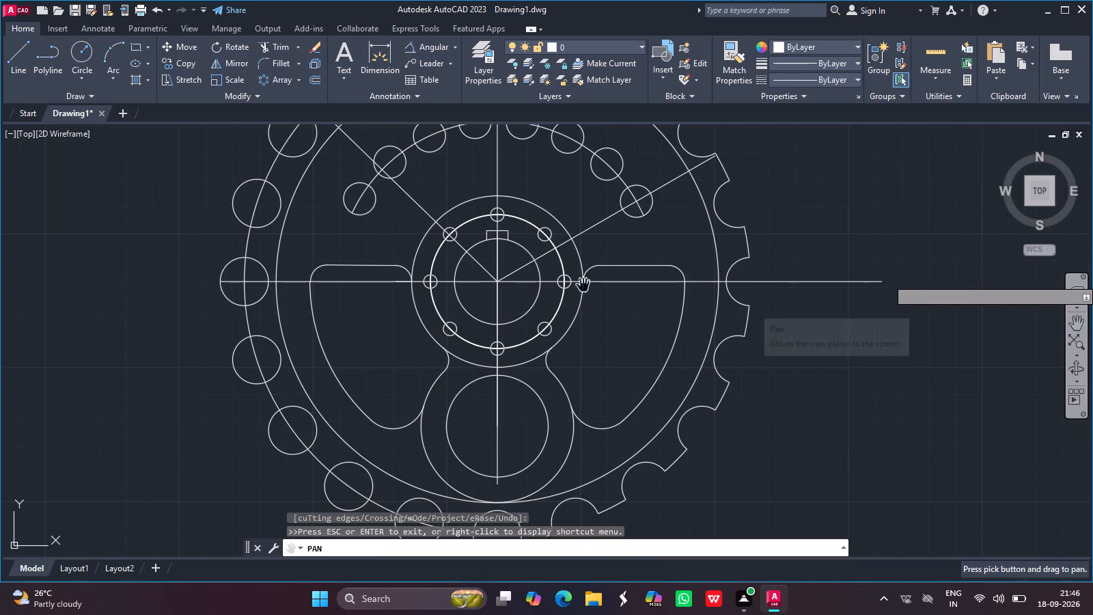
pyautogui.click(484, 286)
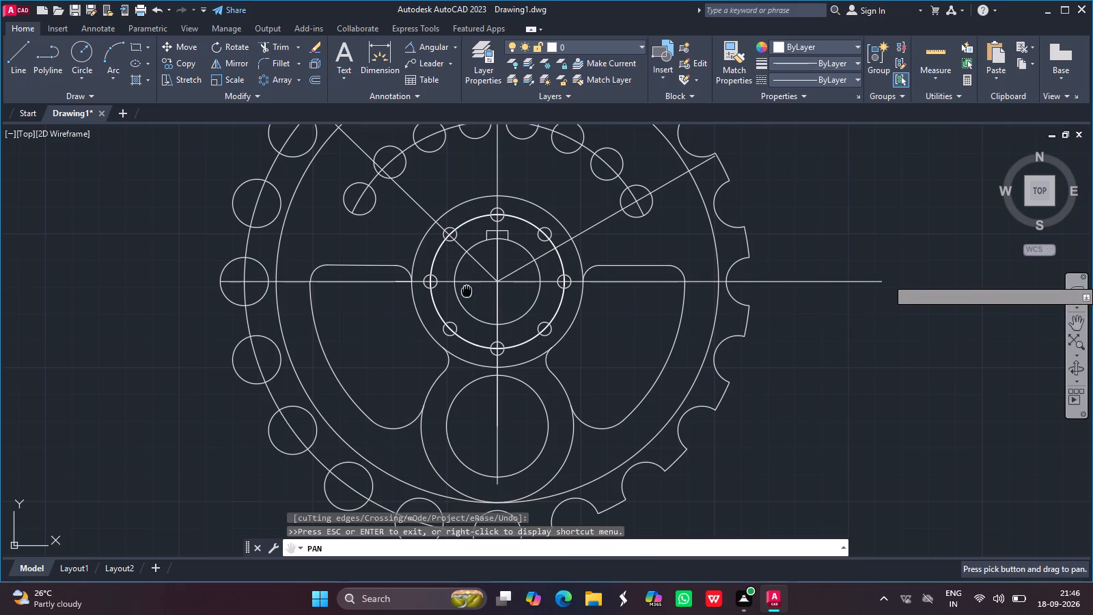
pyautogui.moveTo(488, 290); pyautogui.dragTo(514, 274)
pyautogui.keyDown('ctrl'); pyautogui.scroll(-1, 511, 267); pyautogui.keyUp('ctrl')
pyautogui.moveTo(518, 270); pyautogui.dragTo(578, 262)
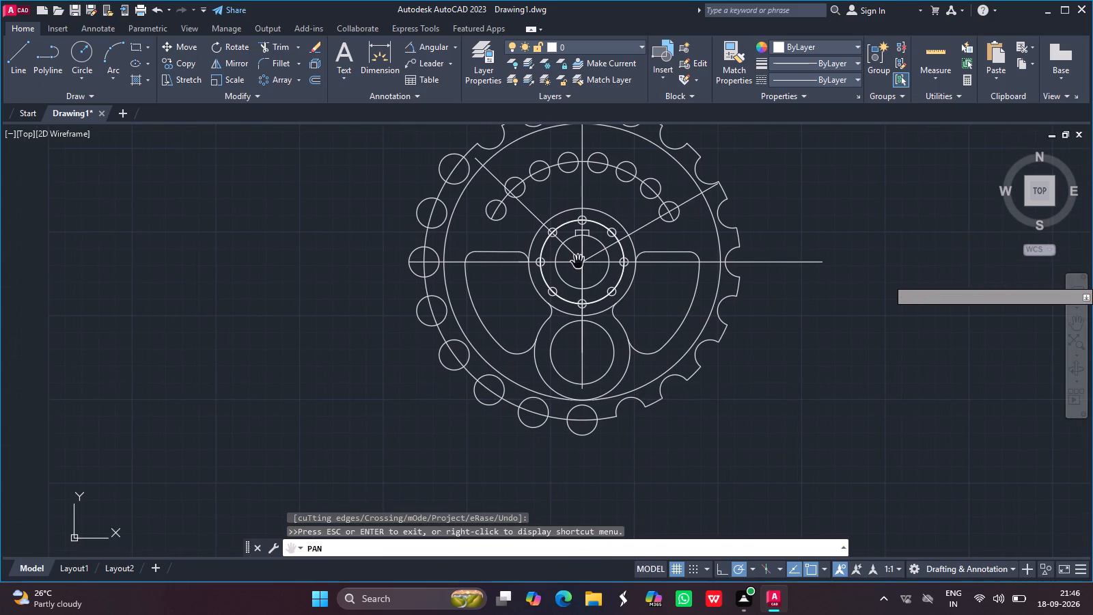
pyautogui.press('Escape')
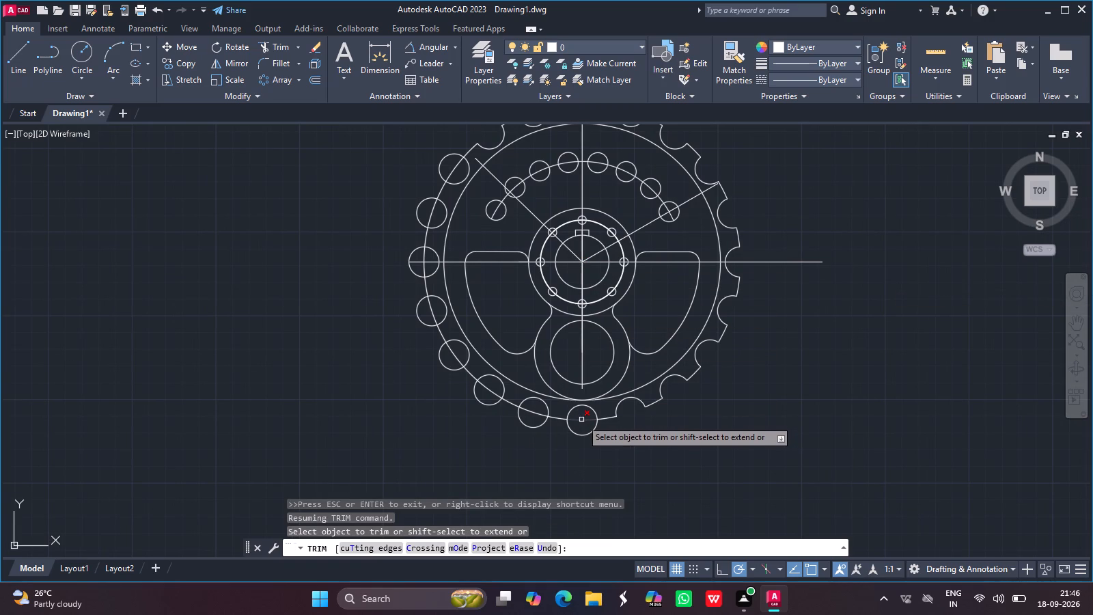
pyautogui.moveTo(581, 420); pyautogui.dragTo(588, 437)
pyautogui.click(588, 437)
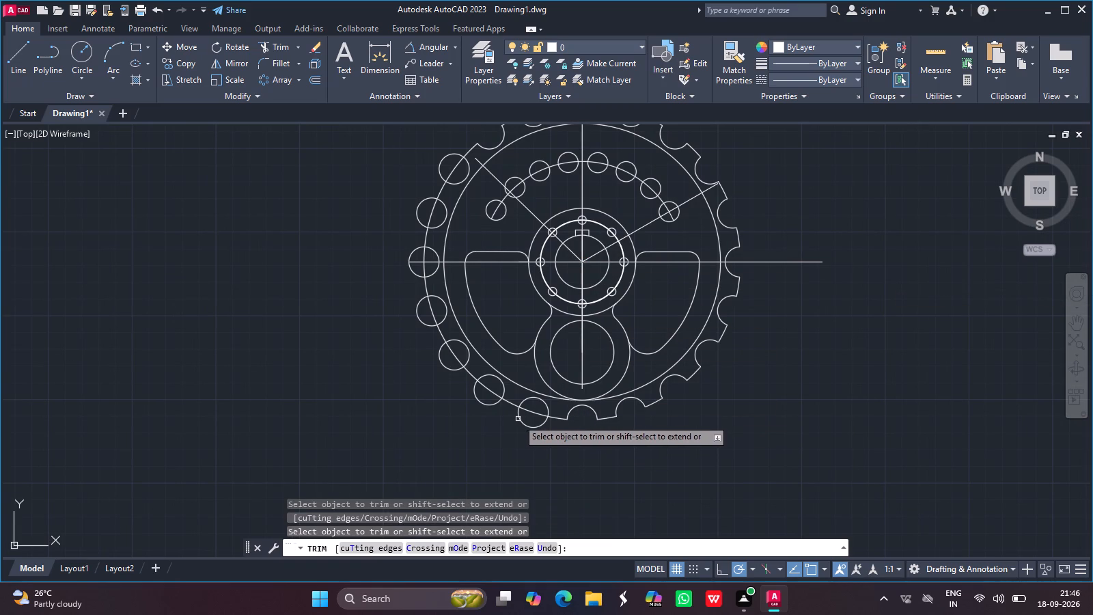
pyautogui.moveTo(525, 422); pyautogui.dragTo(536, 413)
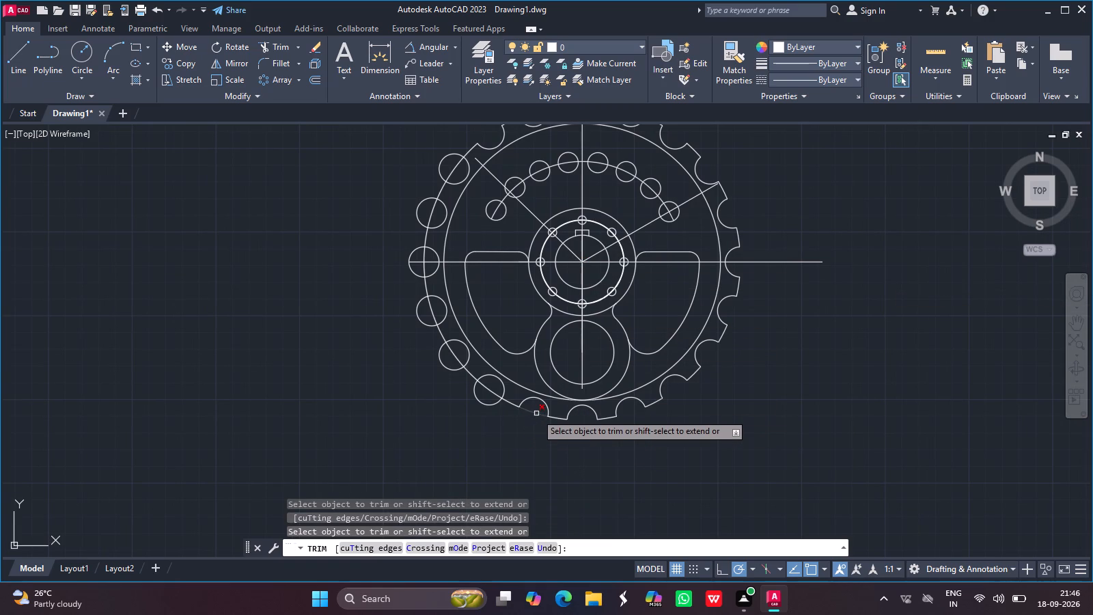
pyautogui.moveTo(536, 413); pyautogui.dragTo(493, 393)
pyautogui.moveTo(493, 393); pyautogui.dragTo(488, 399)
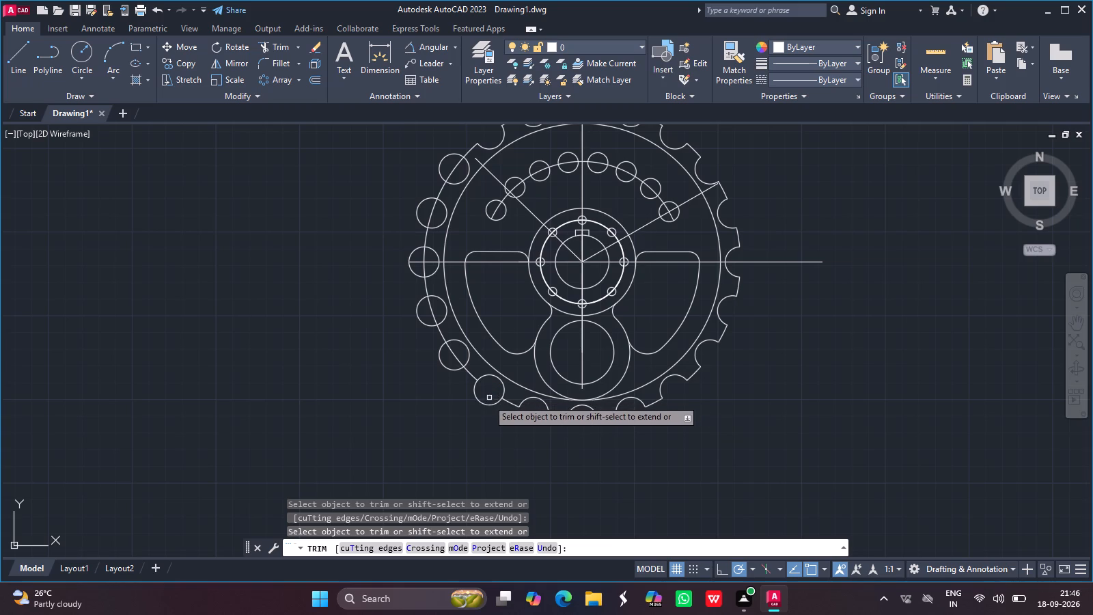
pyautogui.moveTo(488, 399); pyautogui.dragTo(485, 403)
pyautogui.moveTo(485, 403); pyautogui.dragTo(454, 355)
pyautogui.moveTo(454, 355); pyautogui.dragTo(452, 355)
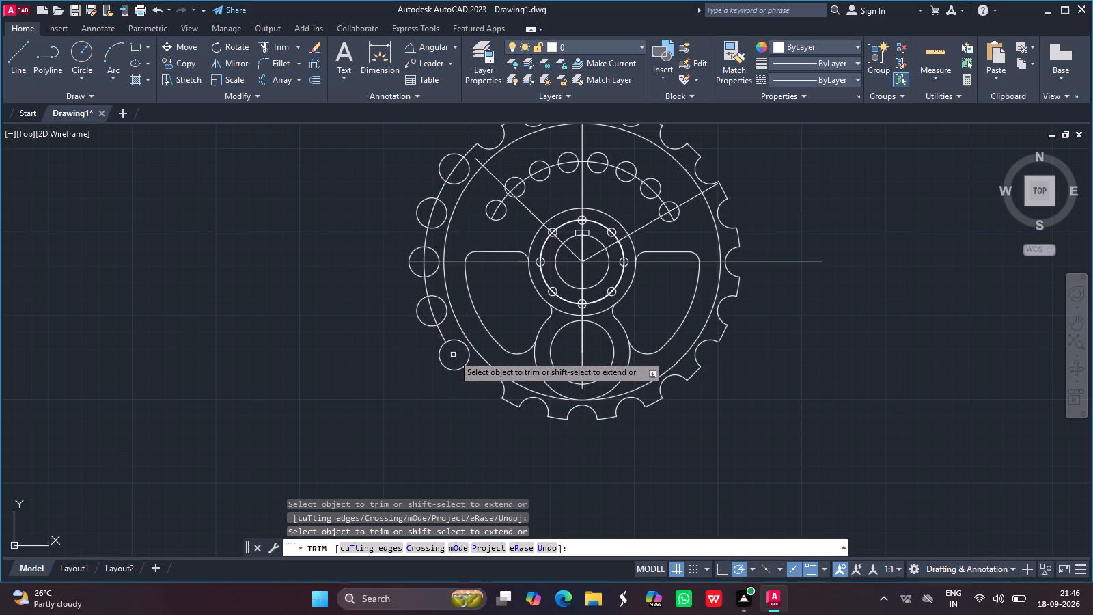
pyautogui.moveTo(452, 355); pyautogui.dragTo(441, 364)
pyautogui.moveTo(441, 364); pyautogui.dragTo(430, 306)
pyautogui.moveTo(430, 306); pyautogui.dragTo(418, 311)
pyautogui.moveTo(418, 311); pyautogui.dragTo(415, 266)
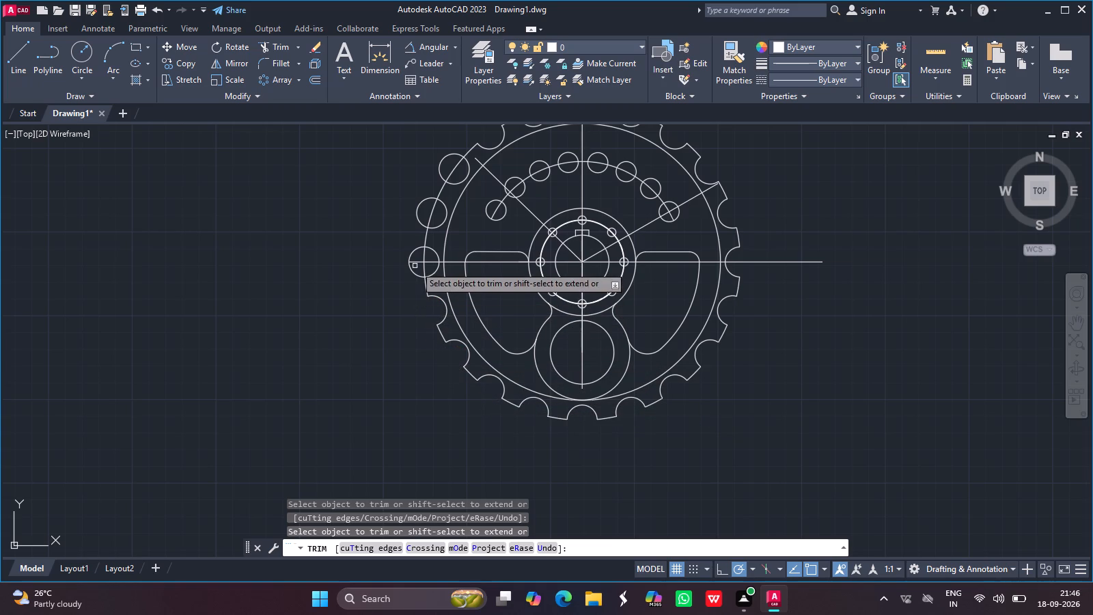
# Trim the last three rim circles, from the left horizontal centerline upward, into open notches by removing outer arcs and enclosed rim segments.
pyautogui.moveTo(415, 266); pyautogui.dragTo(424, 270)
pyautogui.moveTo(424, 270); pyautogui.dragTo(420, 271)
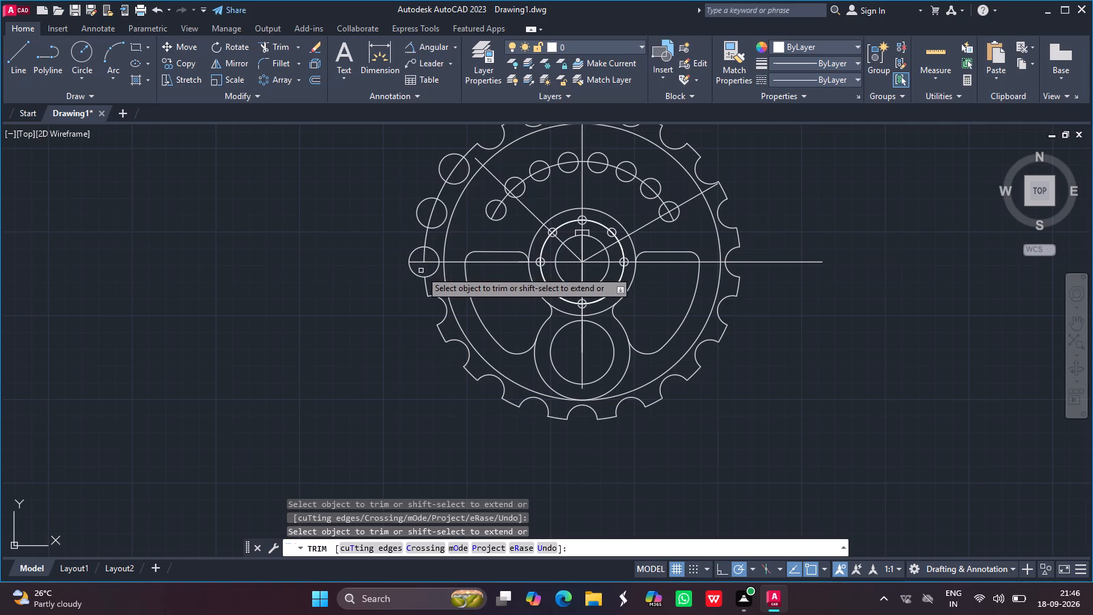
pyautogui.moveTo(420, 271); pyautogui.dragTo(413, 272)
pyautogui.moveTo(413, 272); pyautogui.dragTo(414, 250)
pyautogui.moveTo(414, 250); pyautogui.dragTo(422, 253)
pyautogui.click(422, 253)
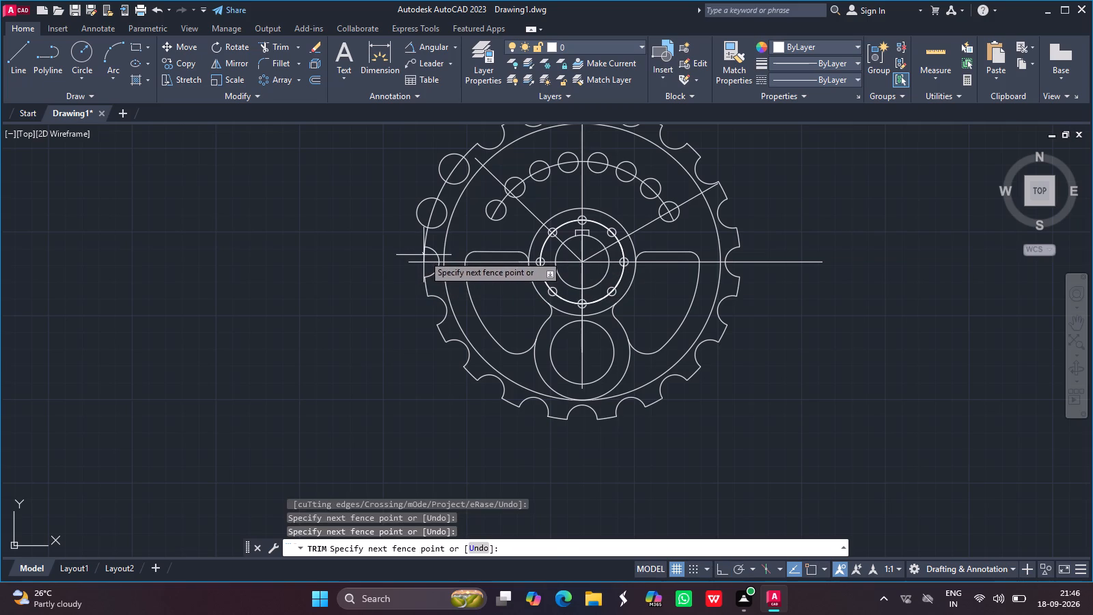
pyautogui.click(424, 255)
pyautogui.click(424, 255)
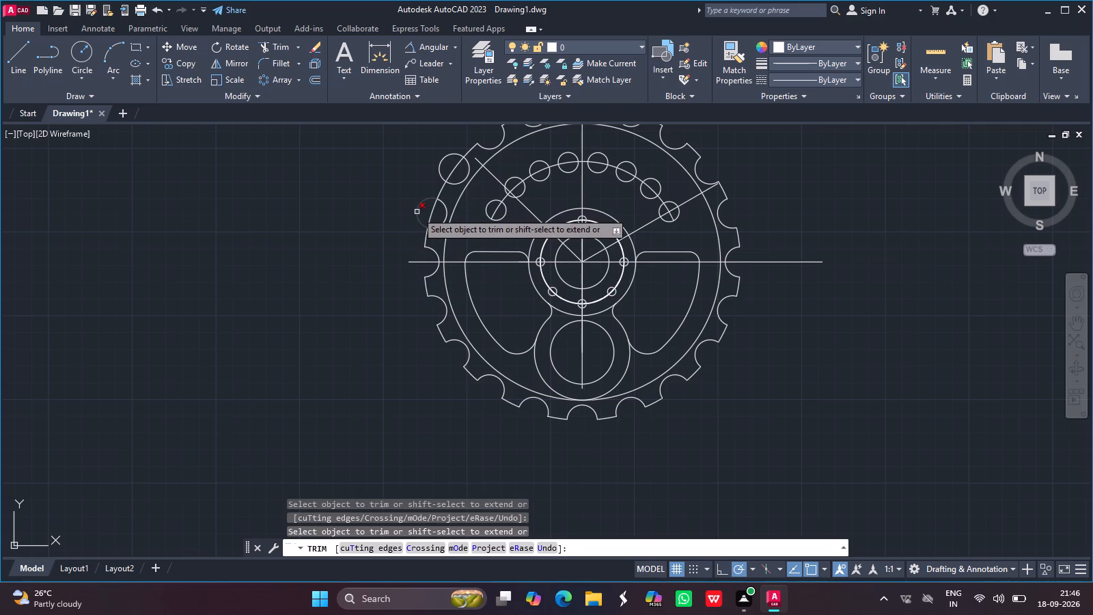
pyautogui.moveTo(417, 213); pyautogui.dragTo(434, 214)
pyautogui.moveTo(434, 214); pyautogui.dragTo(440, 193)
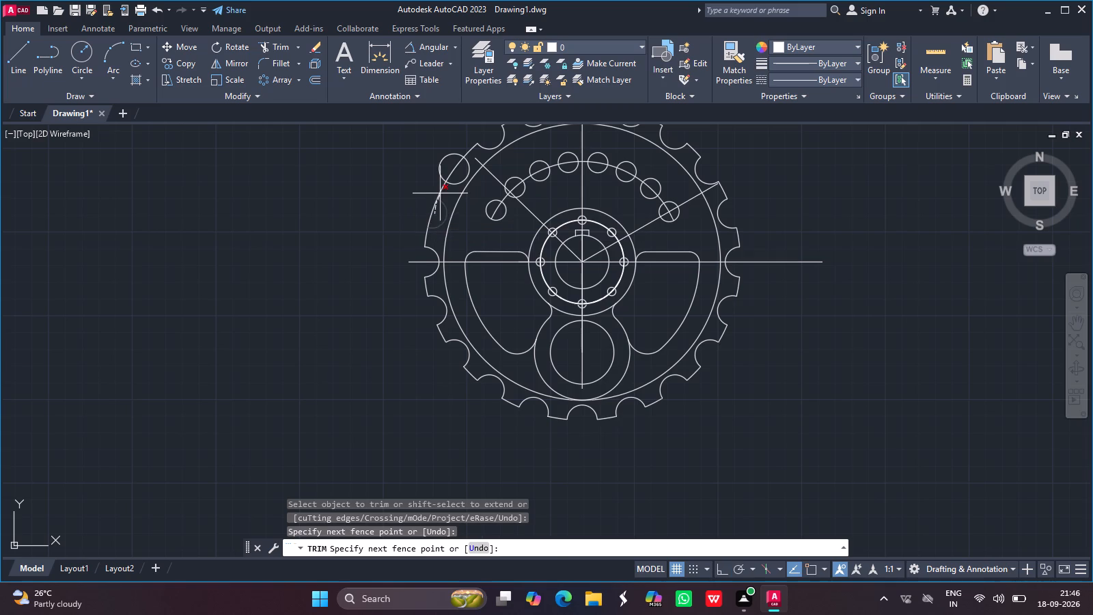
pyautogui.moveTo(440, 193); pyautogui.dragTo(406, 228)
pyautogui.moveTo(406, 228); pyautogui.dragTo(411, 228)
pyautogui.hotkey('ctrl', 'z')
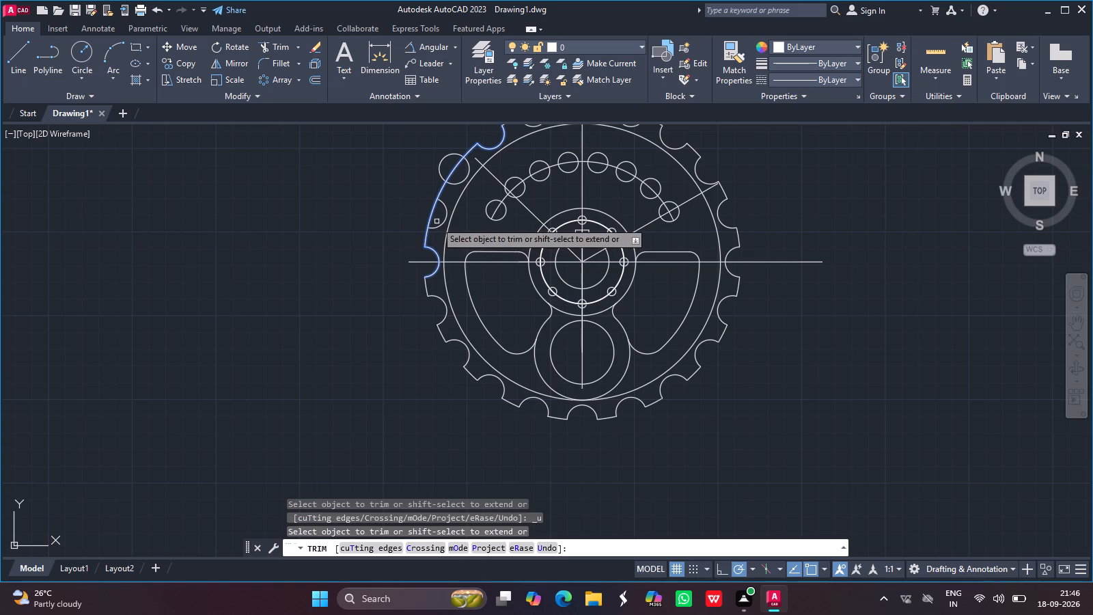
pyautogui.click(432, 217)
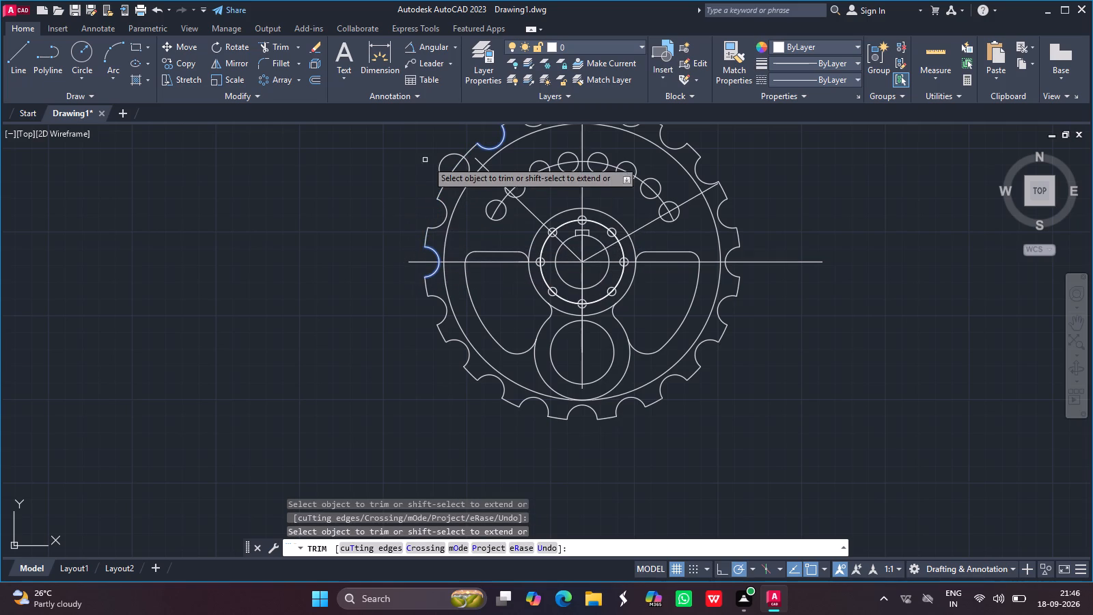
pyautogui.click(439, 175)
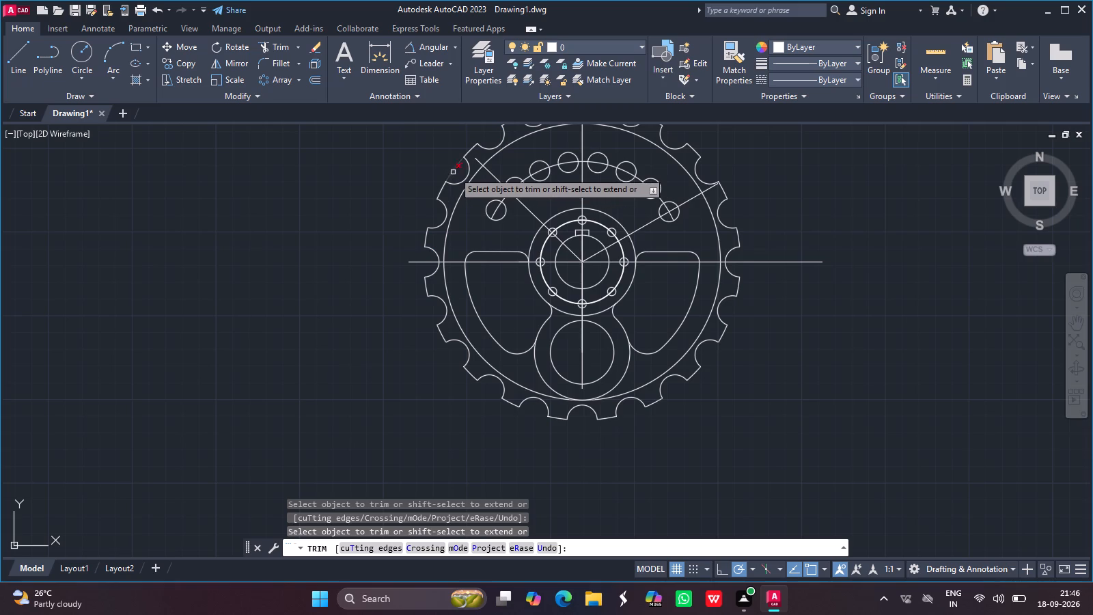
pyautogui.click(456, 171)
pyautogui.press('Return')
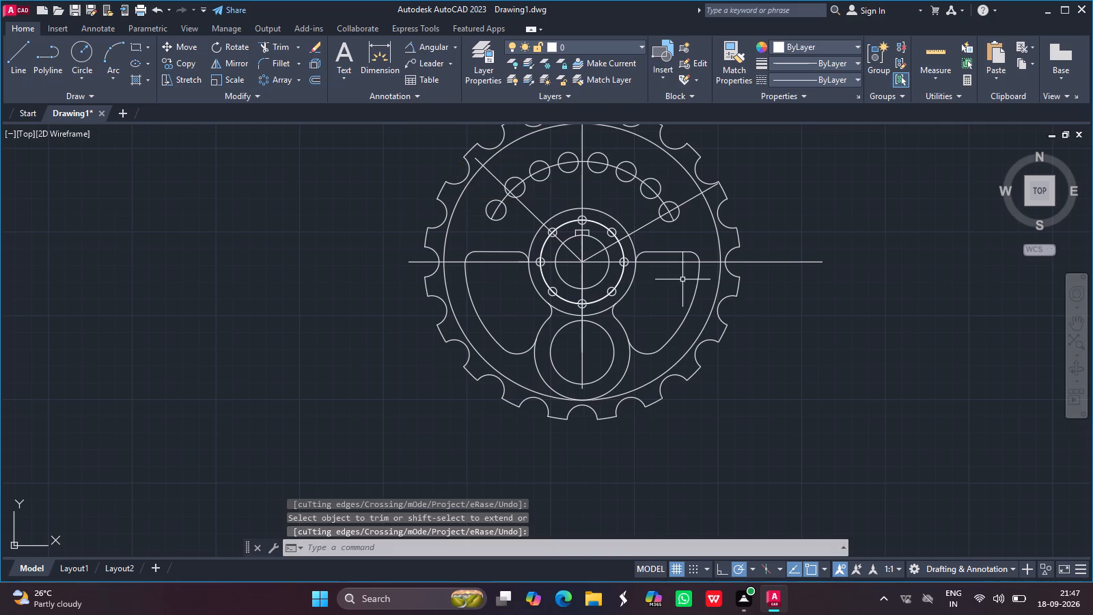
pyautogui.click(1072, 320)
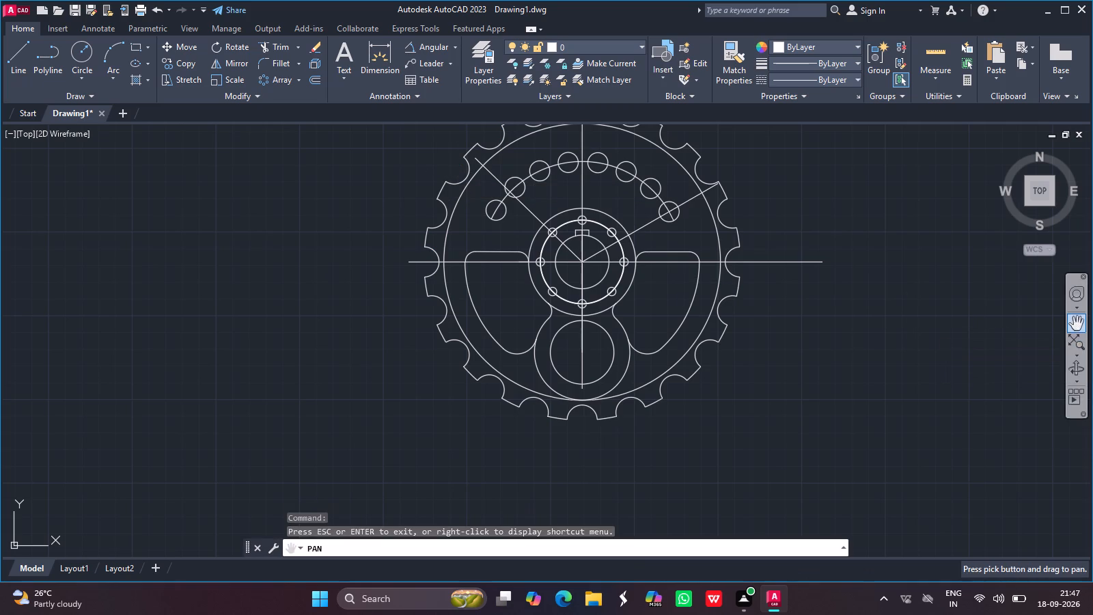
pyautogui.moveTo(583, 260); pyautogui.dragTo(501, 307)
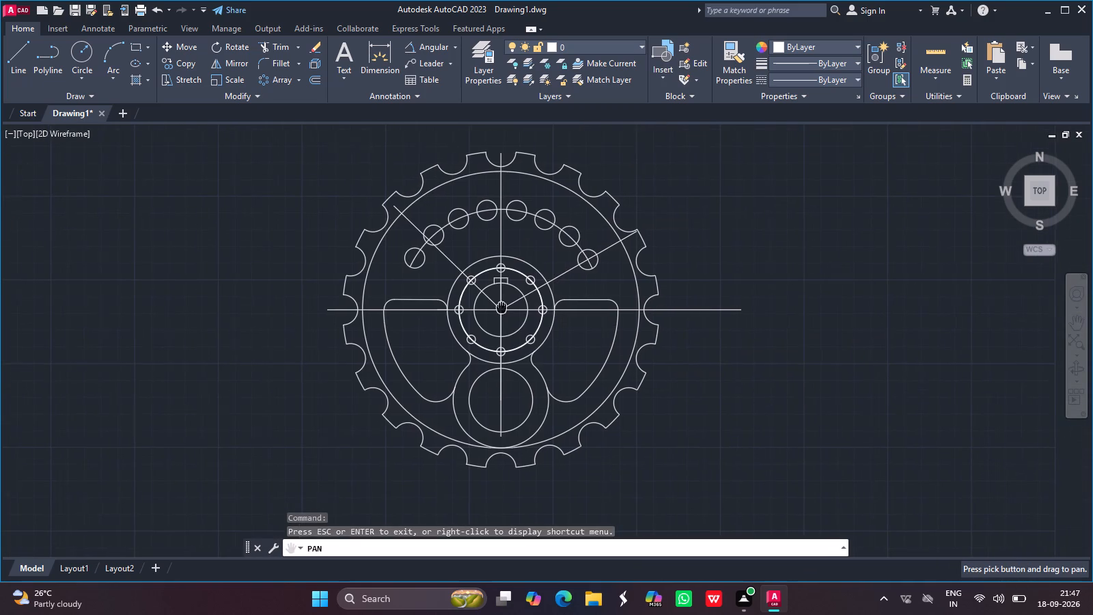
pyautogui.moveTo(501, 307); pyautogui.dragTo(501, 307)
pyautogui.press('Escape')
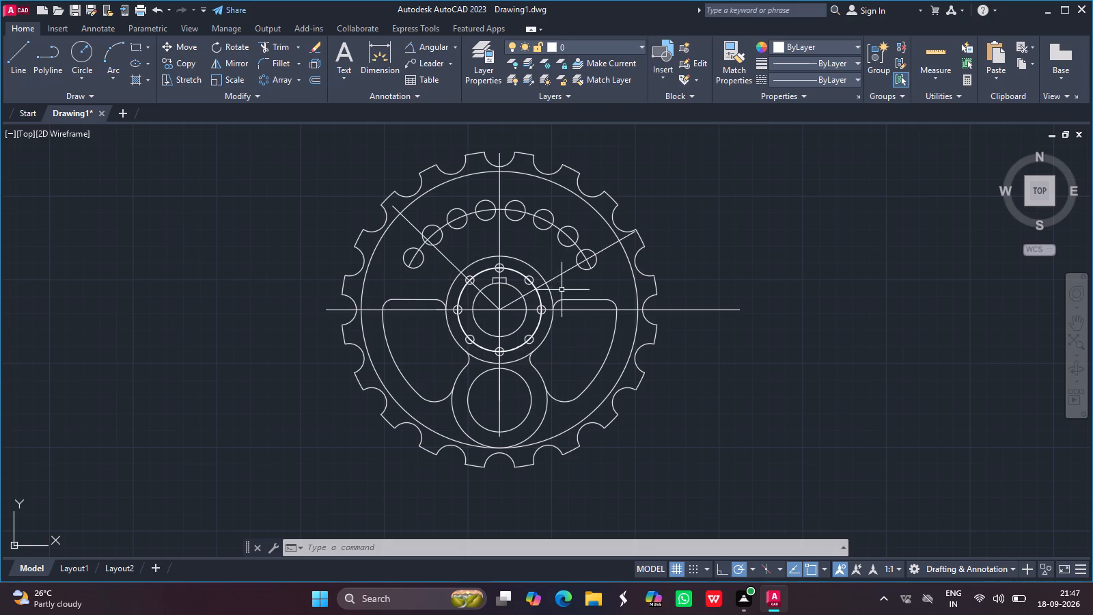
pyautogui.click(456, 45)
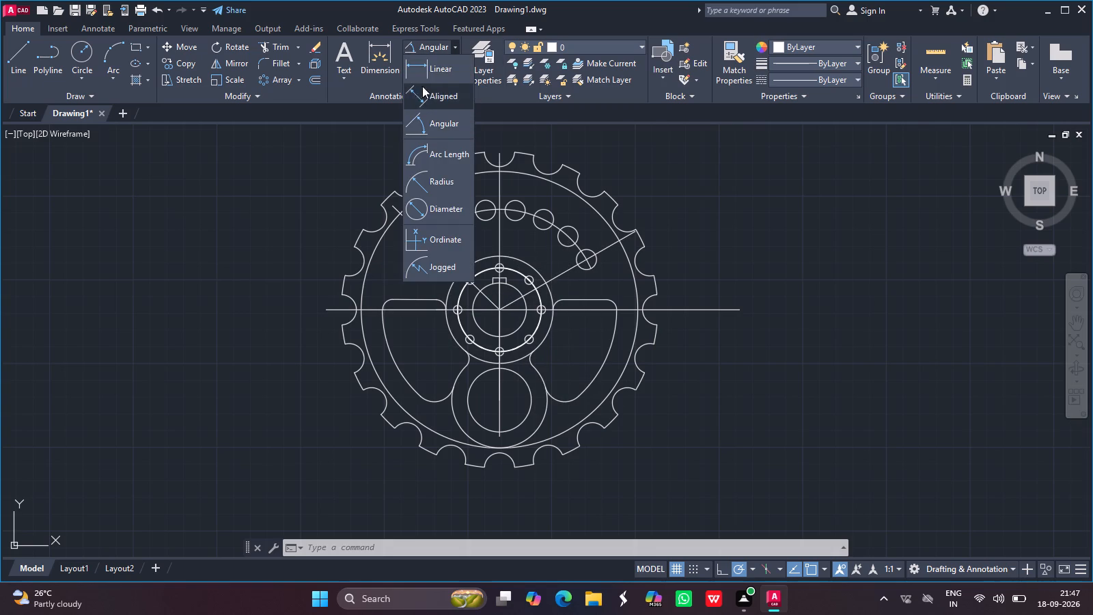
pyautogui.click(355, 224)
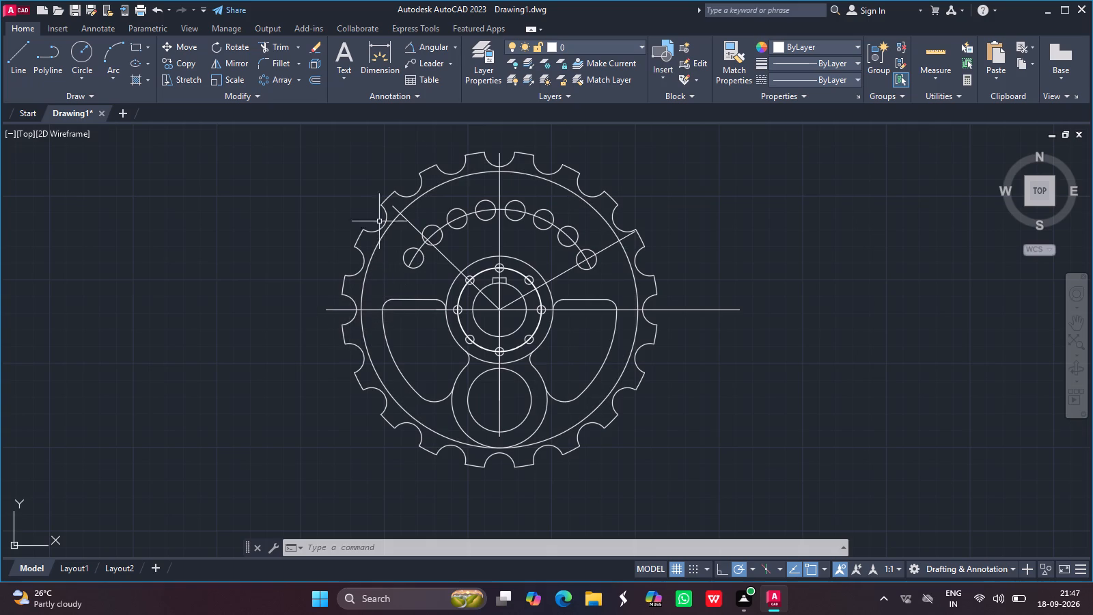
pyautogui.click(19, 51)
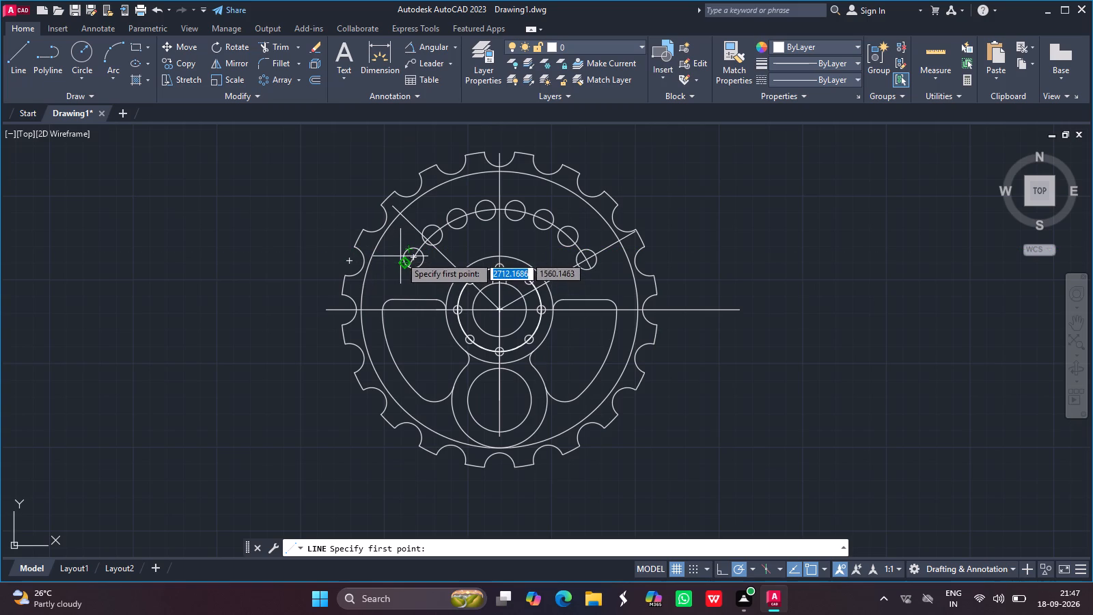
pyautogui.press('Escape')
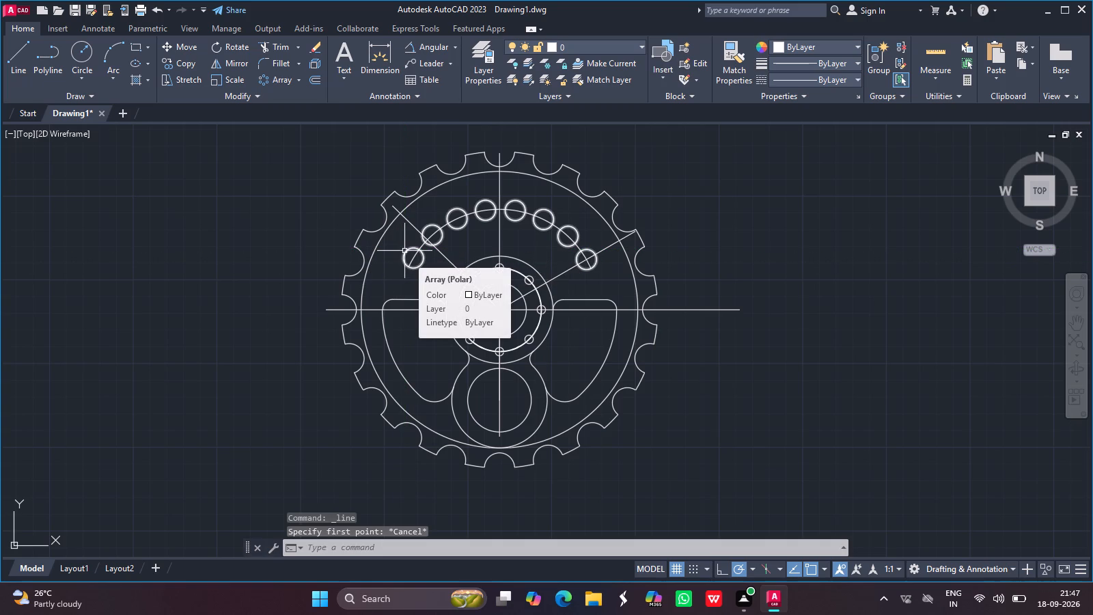
# Explode the polar array of circles along the upper hole arc into separate circles.
pyautogui.write('ex')
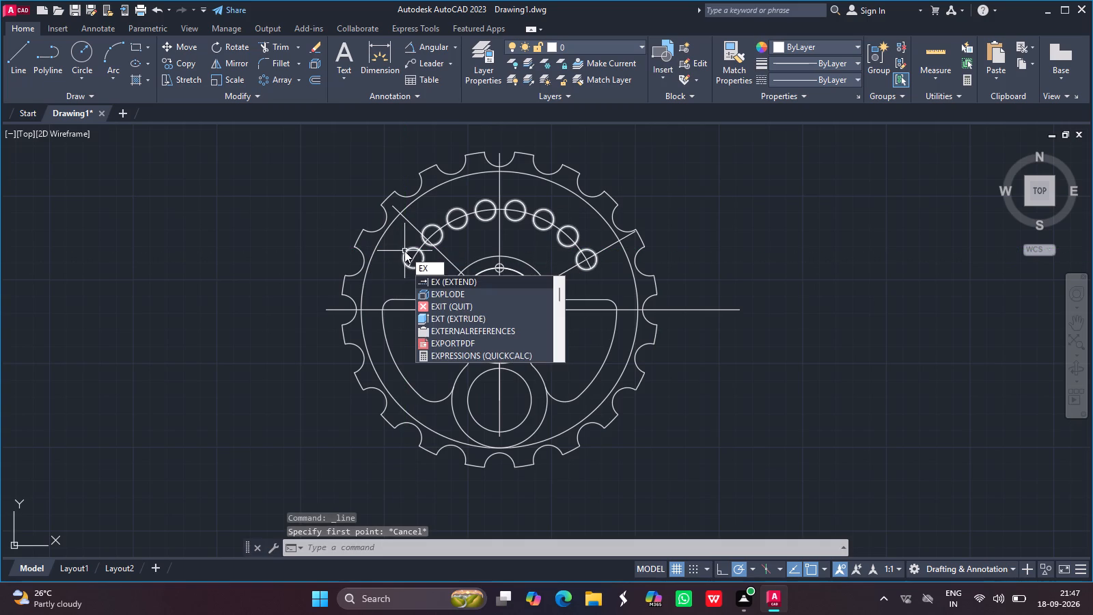
pyautogui.click(445, 295)
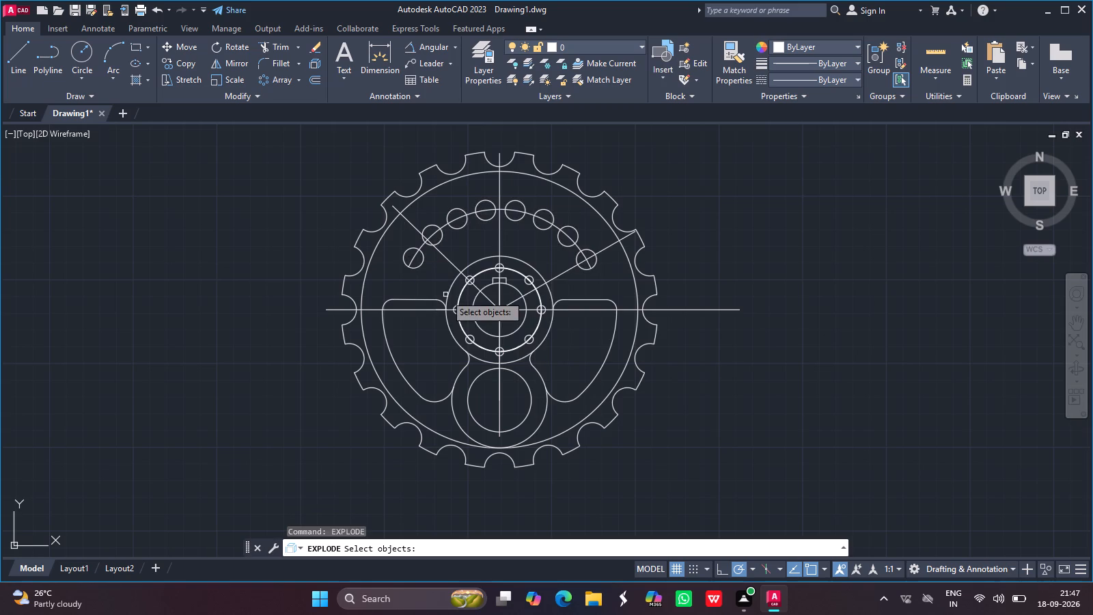
pyautogui.click(423, 264)
pyautogui.press('Return')
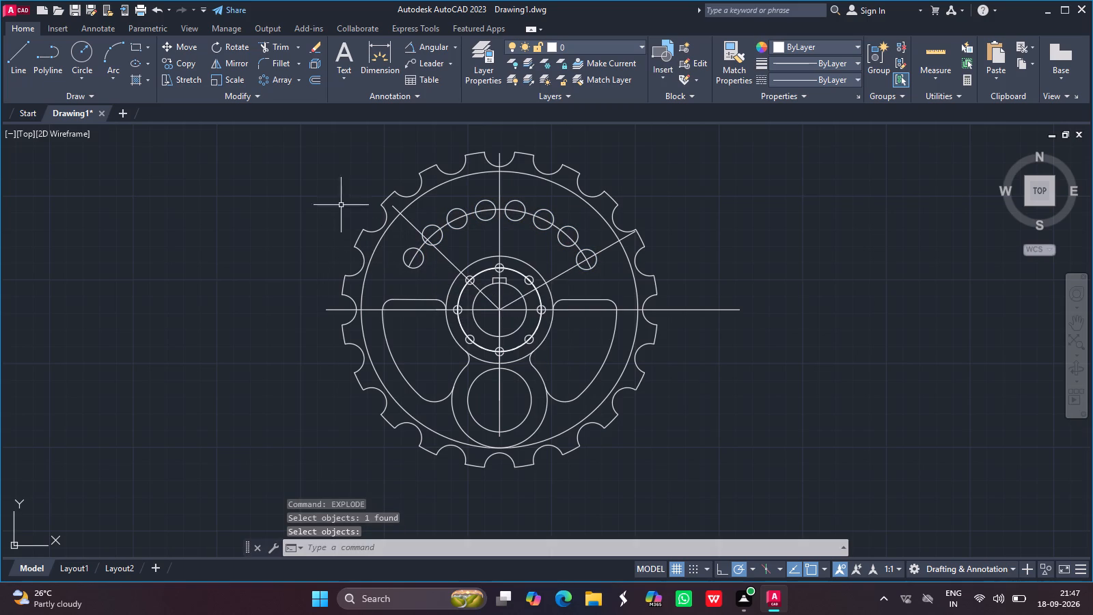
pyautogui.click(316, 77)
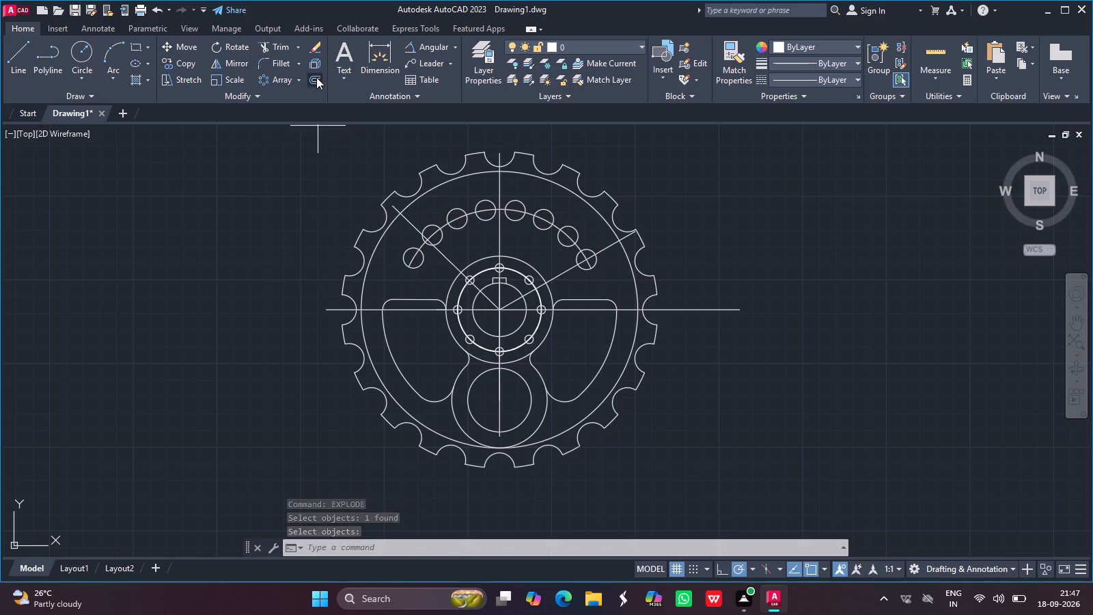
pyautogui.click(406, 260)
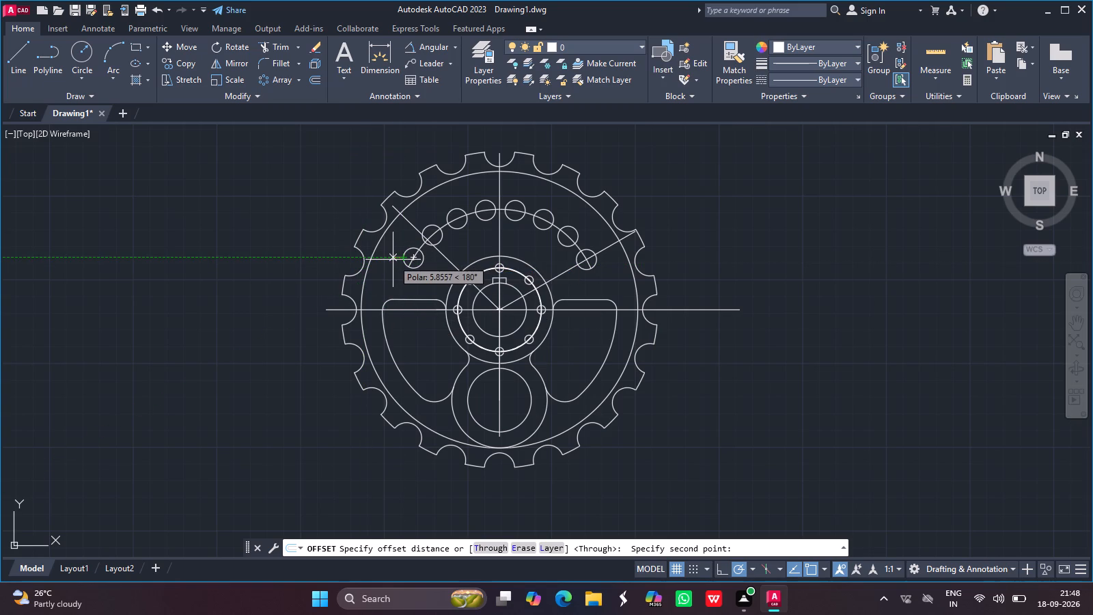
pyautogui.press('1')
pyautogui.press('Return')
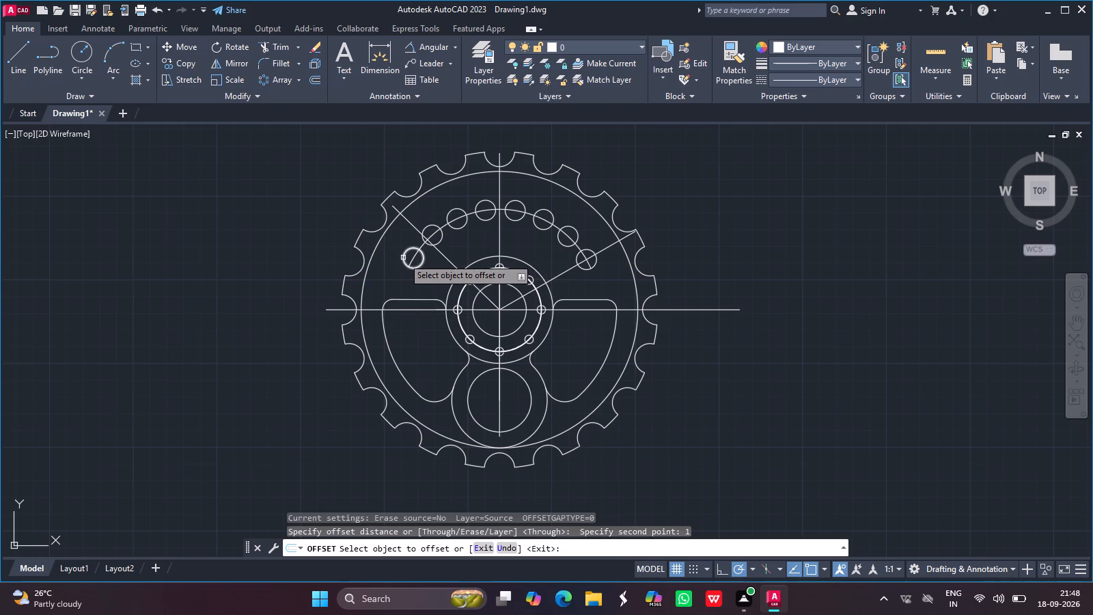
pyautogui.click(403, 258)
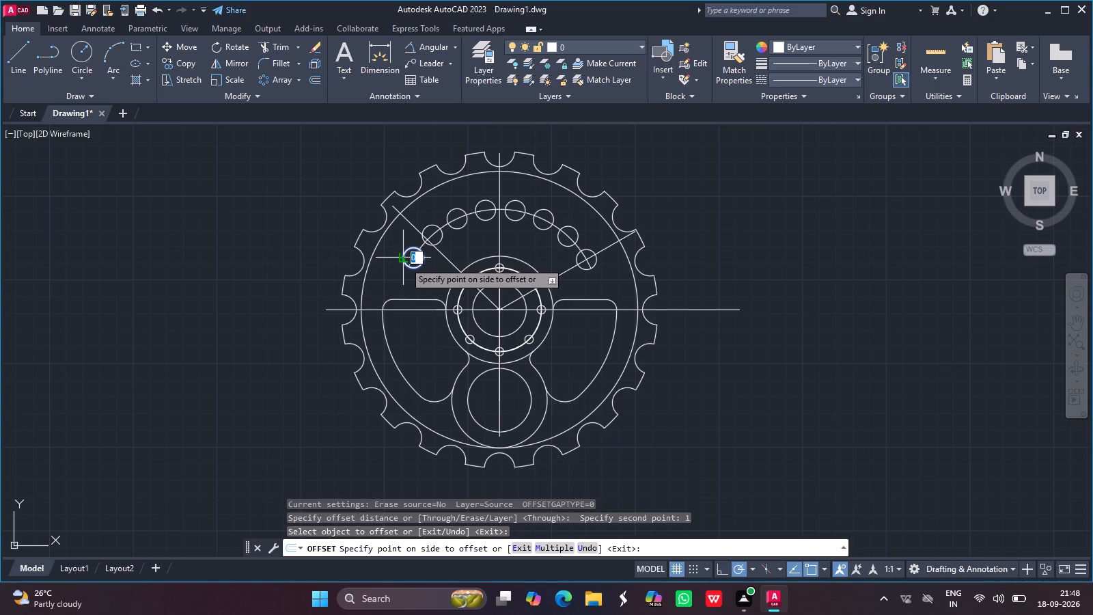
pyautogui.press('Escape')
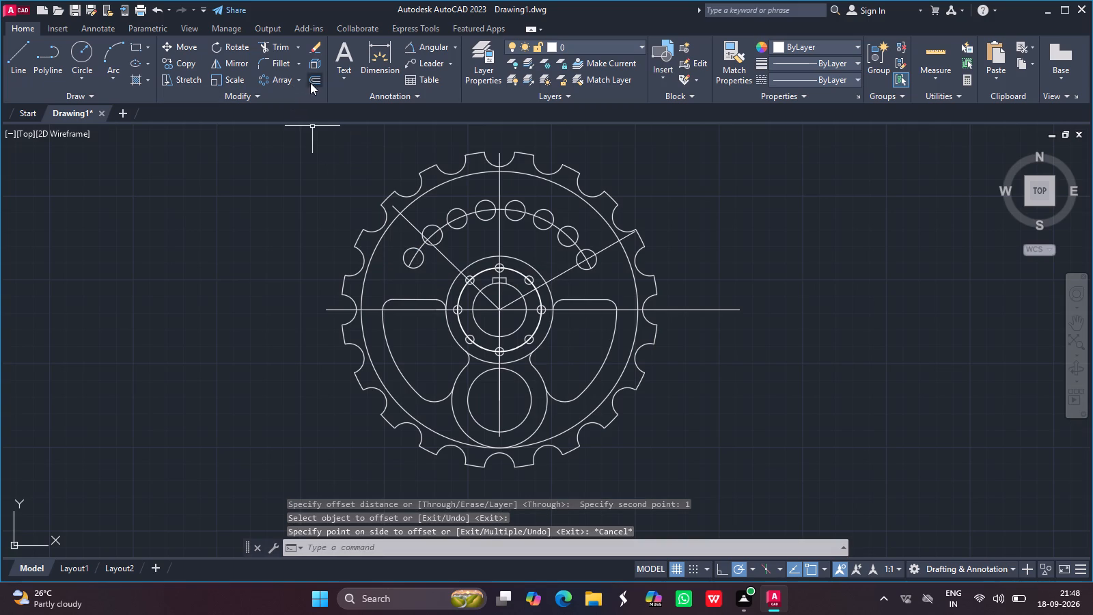
# Offset the four circles on the upper hole arc that lie left of the vertical centerline outward by 3.
pyautogui.click(312, 81)
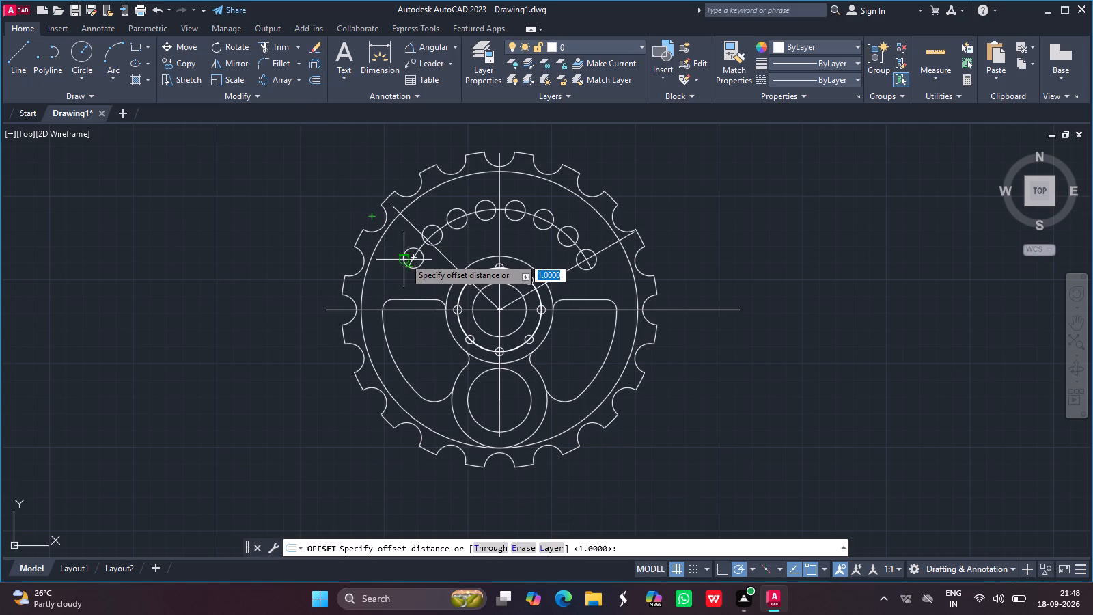
pyautogui.press('3')
pyautogui.press('Return')
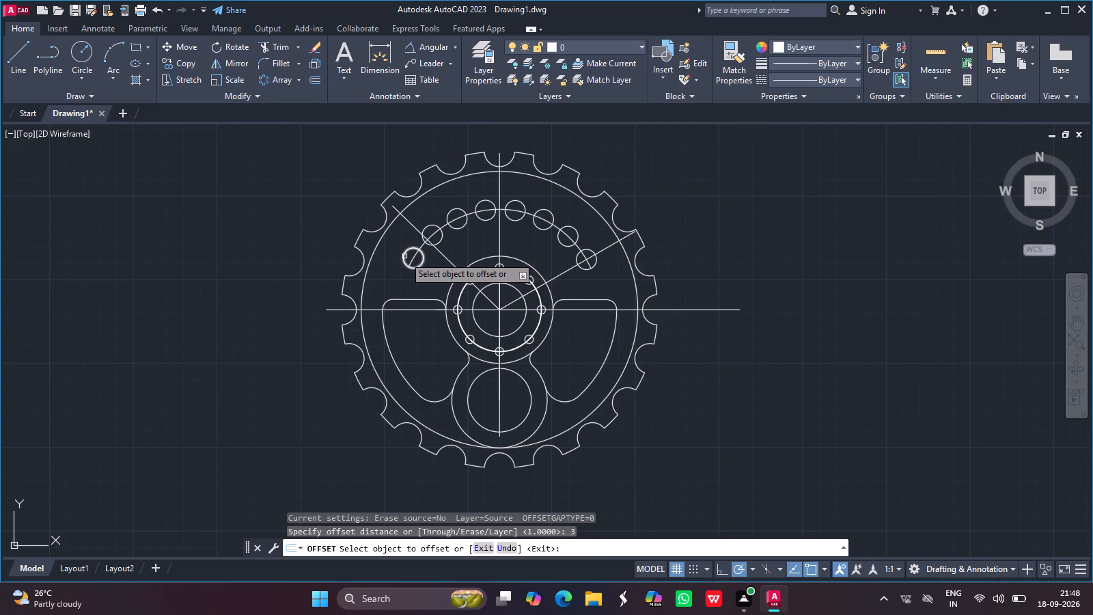
pyautogui.moveTo(404, 256); pyautogui.dragTo(392, 253)
pyautogui.click(392, 253)
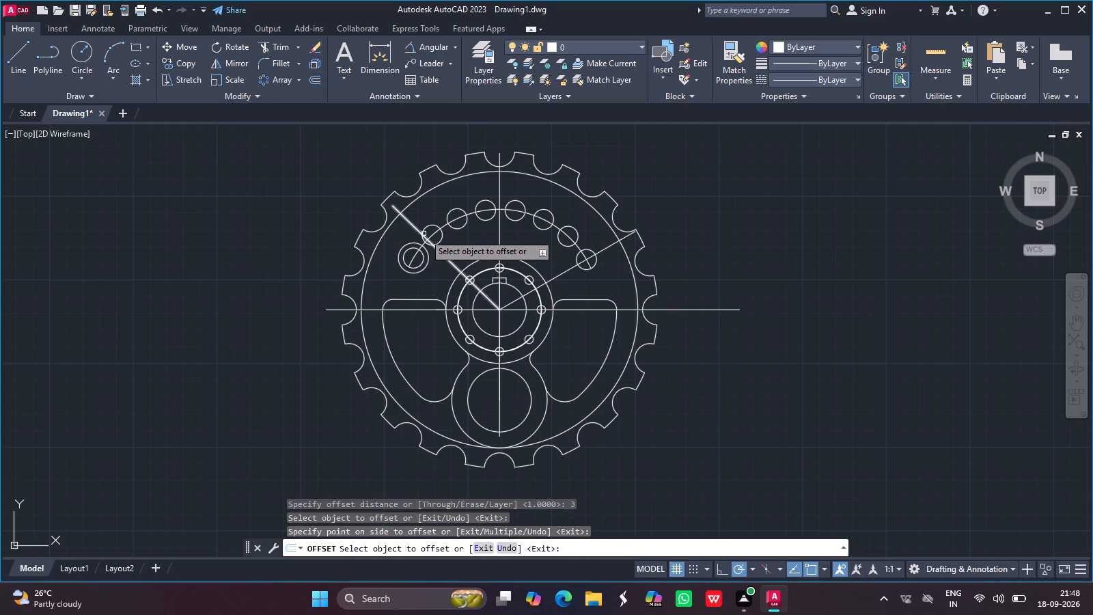
pyautogui.moveTo(429, 227); pyautogui.dragTo(421, 215)
pyautogui.moveTo(421, 215); pyautogui.dragTo(451, 213)
pyautogui.moveTo(451, 213); pyautogui.dragTo(443, 206)
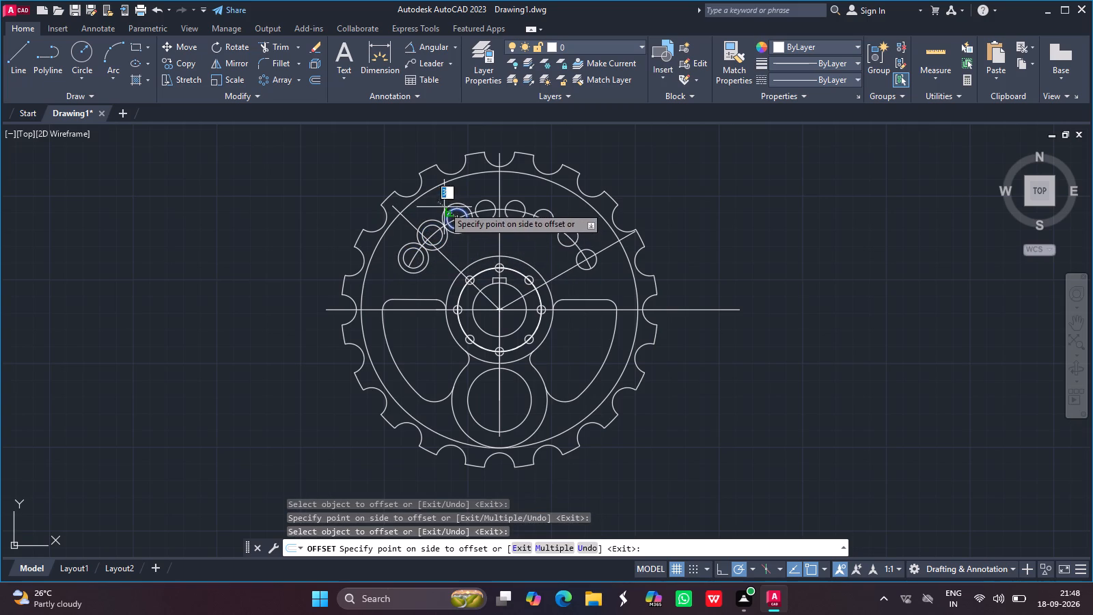
pyautogui.moveTo(443, 206); pyautogui.dragTo(439, 202)
pyautogui.moveTo(439, 202); pyautogui.dragTo(484, 202)
pyautogui.moveTo(484, 202); pyautogui.dragTo(483, 200)
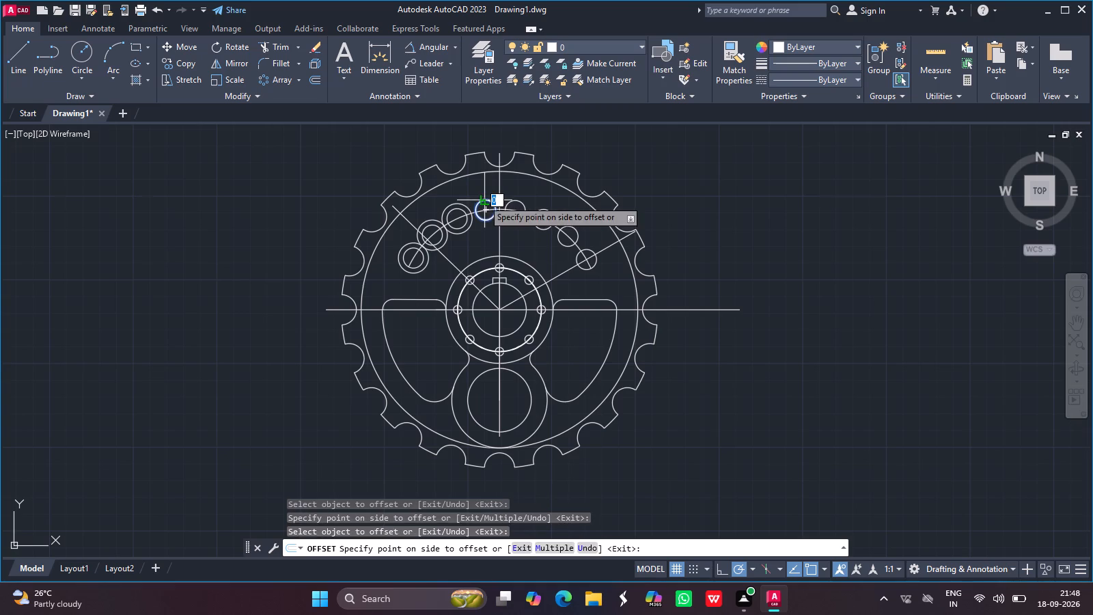
pyautogui.moveTo(483, 200); pyautogui.dragTo(478, 189)
pyautogui.click(478, 189)
# Offset the four circles on the upper hole arc that lie right of the vertical centerline outward by the same distance.
pyautogui.moveTo(514, 202); pyautogui.dragTo(516, 193)
pyautogui.click(541, 206)
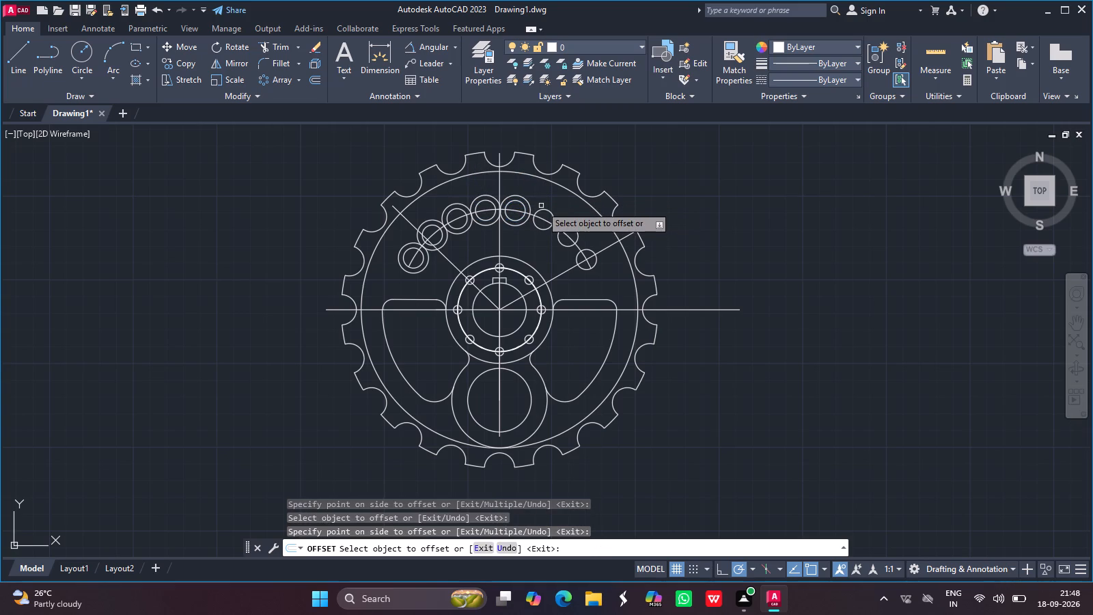
pyautogui.moveTo(543, 209); pyautogui.dragTo(546, 200)
pyautogui.moveTo(546, 200); pyautogui.dragTo(566, 241)
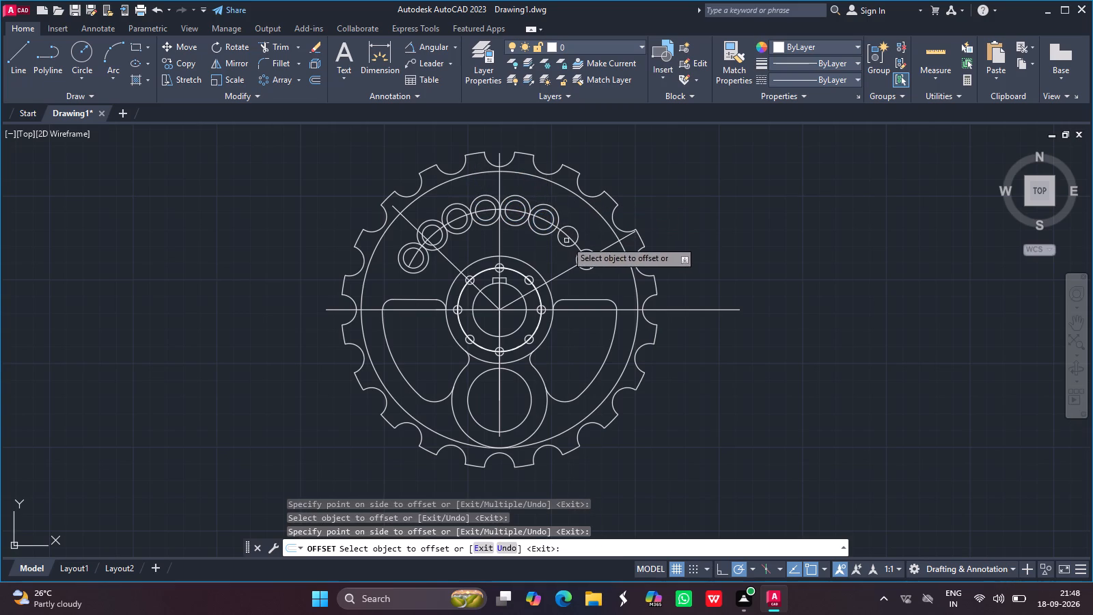
pyautogui.moveTo(566, 241); pyautogui.dragTo(575, 230)
pyautogui.moveTo(575, 230); pyautogui.dragTo(586, 213)
pyautogui.click(586, 213)
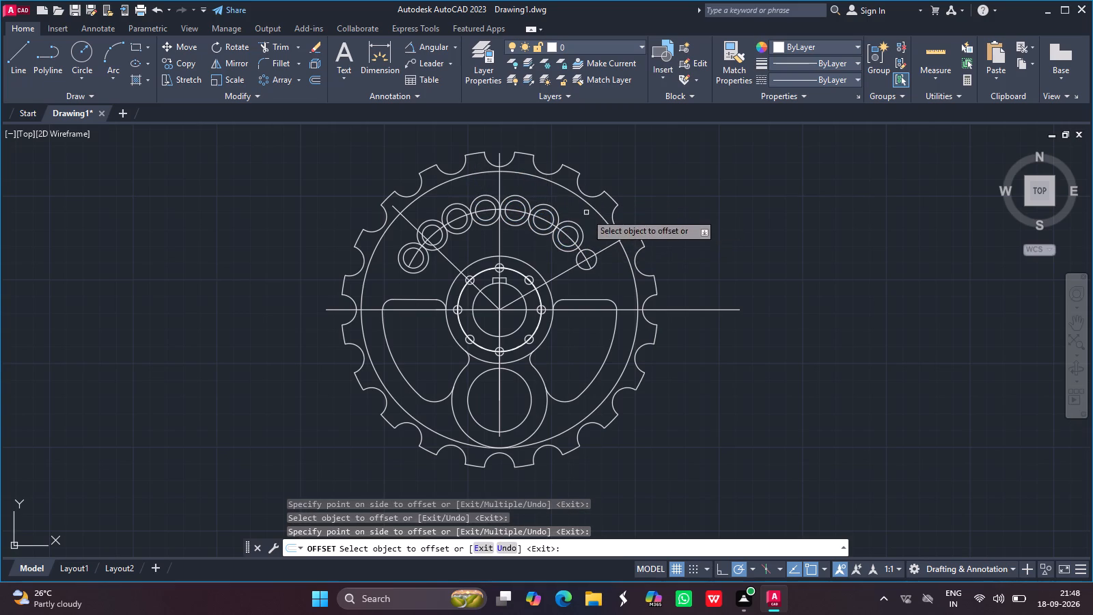
pyautogui.moveTo(587, 248); pyautogui.dragTo(594, 239)
pyautogui.click(594, 239)
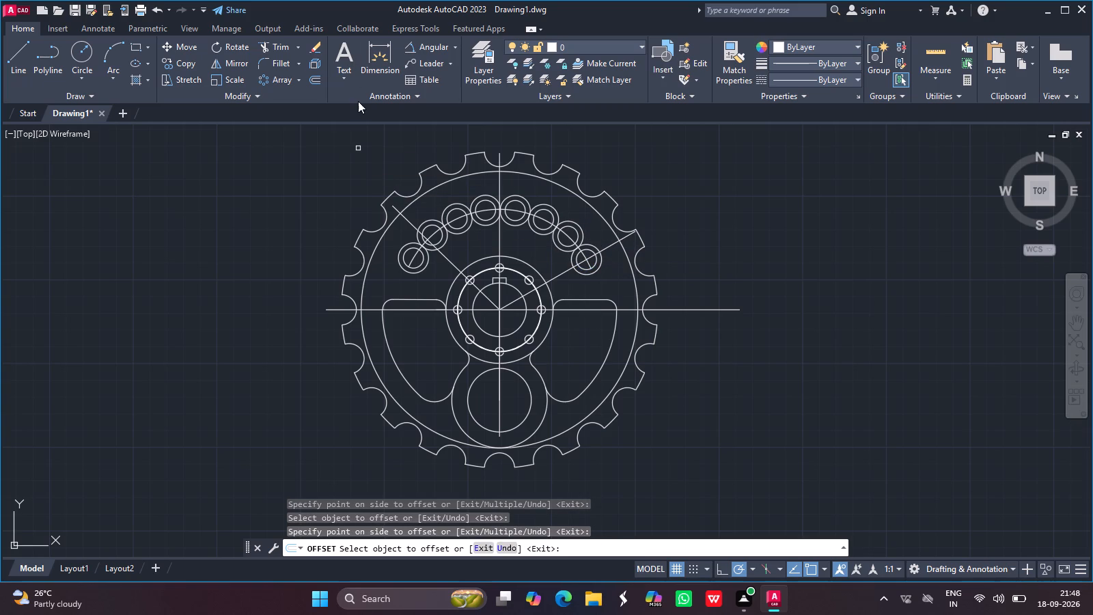
pyautogui.press('Escape')
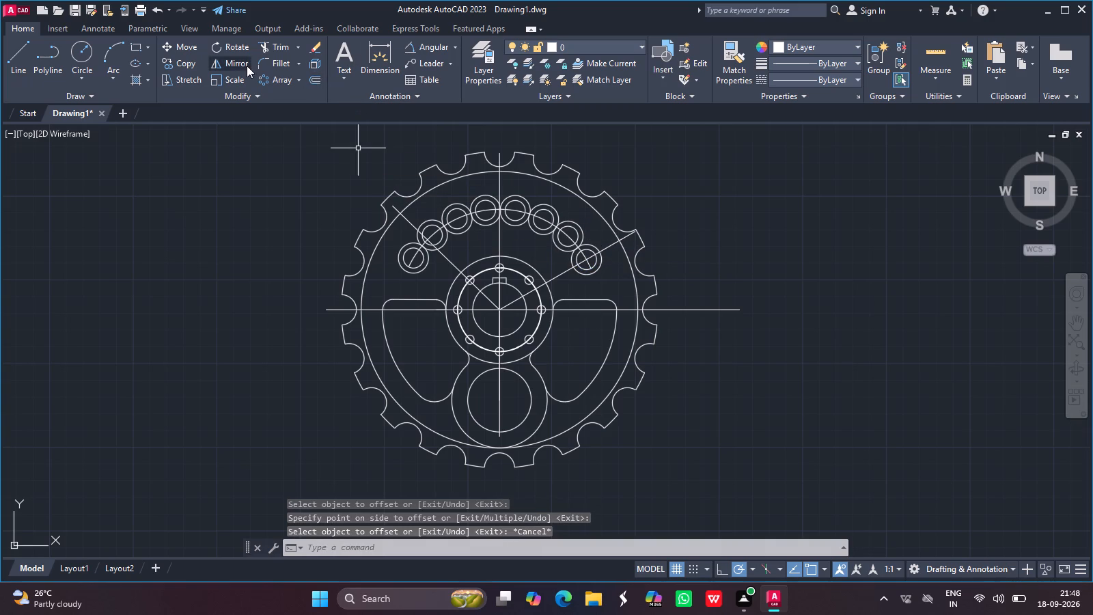
# Draw a diagonal line across the leftmost concentric circle pair on the upper arc, from its lower-right to its upper-left edge.
pyautogui.click(18, 61)
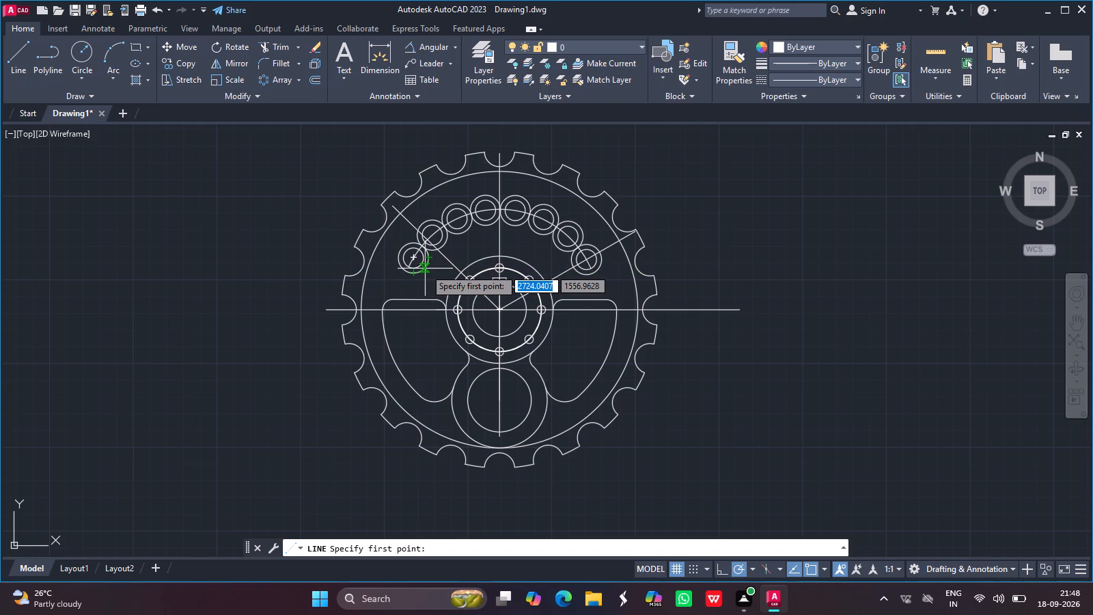
pyautogui.moveTo(425, 269); pyautogui.dragTo(400, 247)
pyautogui.click(400, 247)
pyautogui.press('Return')
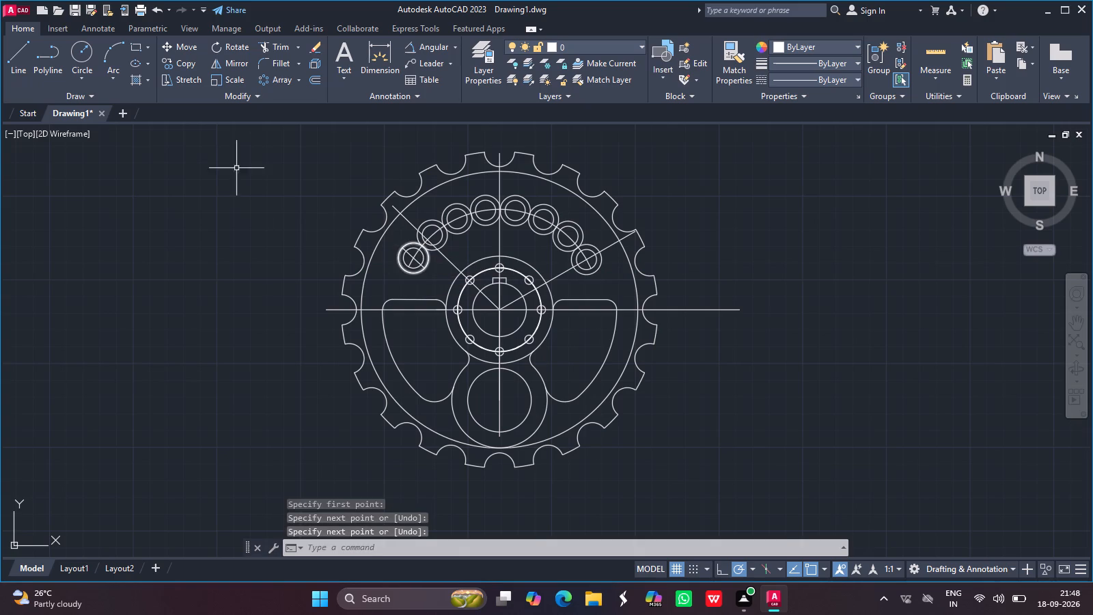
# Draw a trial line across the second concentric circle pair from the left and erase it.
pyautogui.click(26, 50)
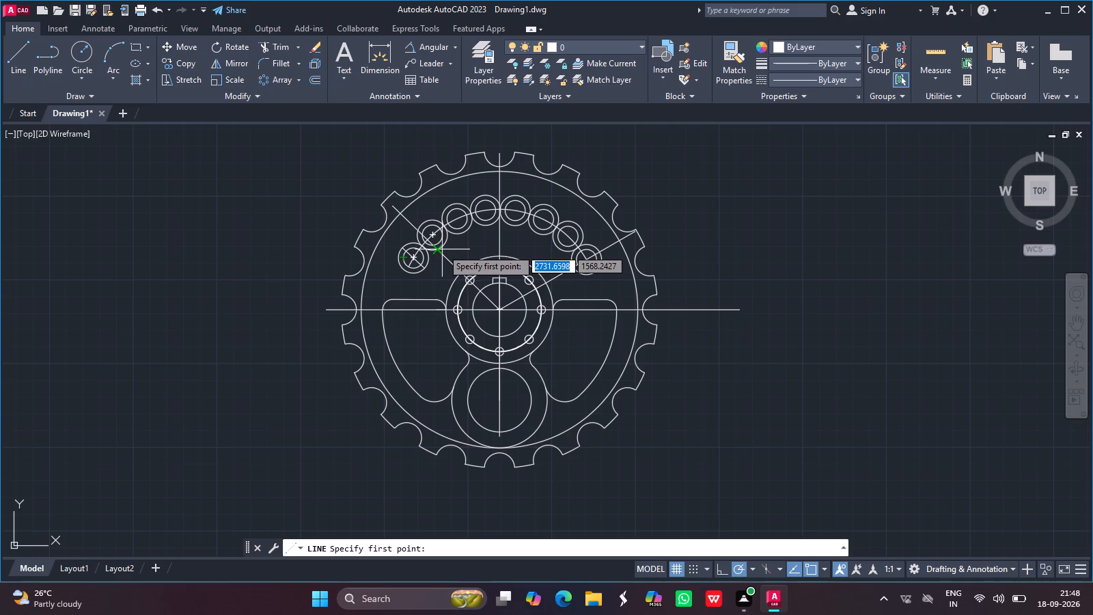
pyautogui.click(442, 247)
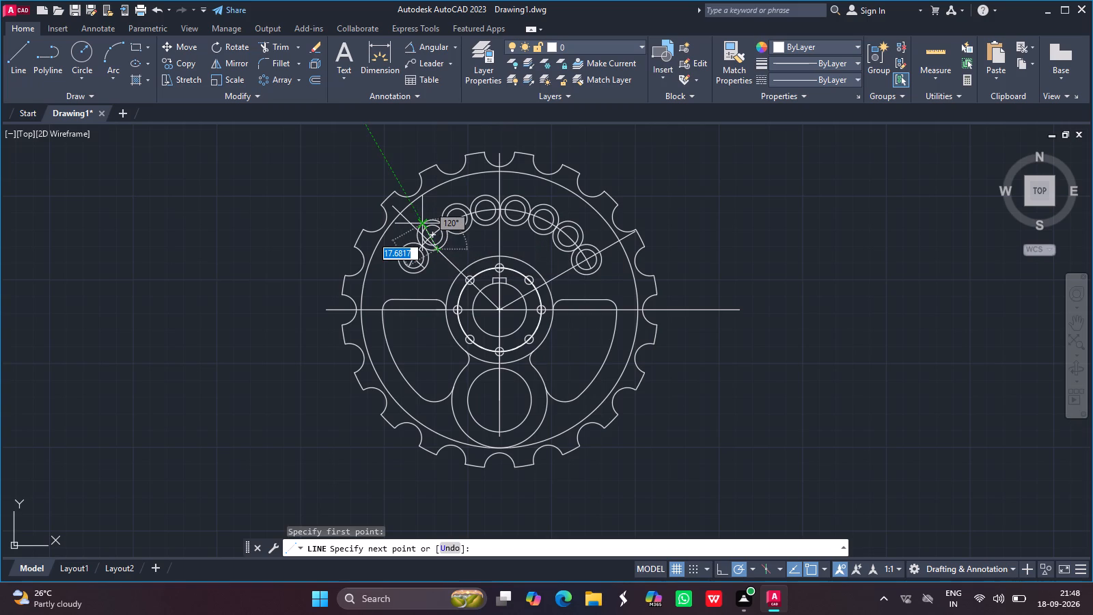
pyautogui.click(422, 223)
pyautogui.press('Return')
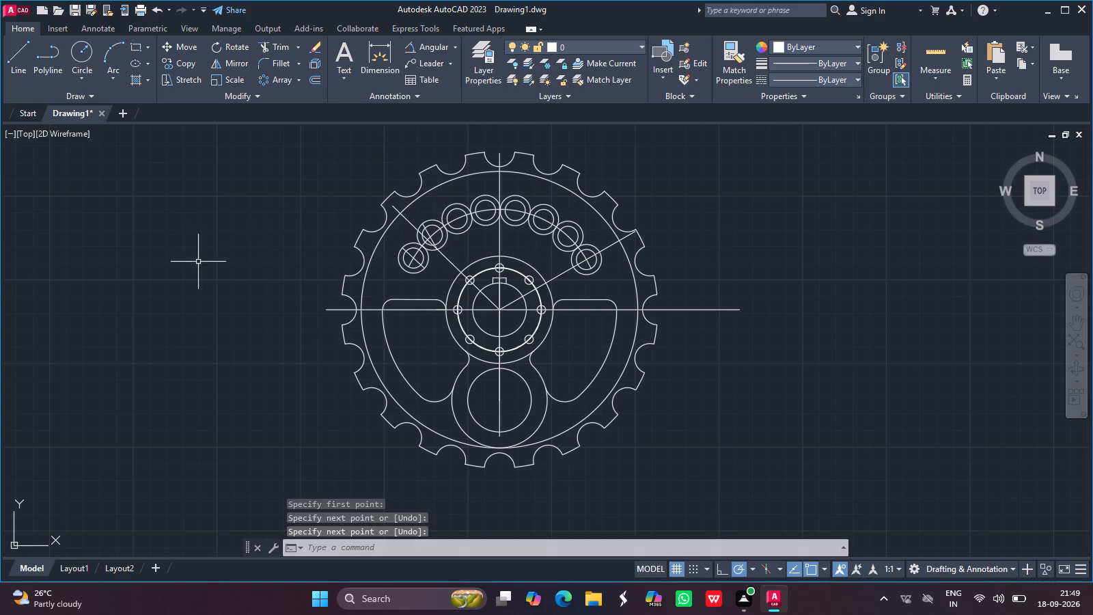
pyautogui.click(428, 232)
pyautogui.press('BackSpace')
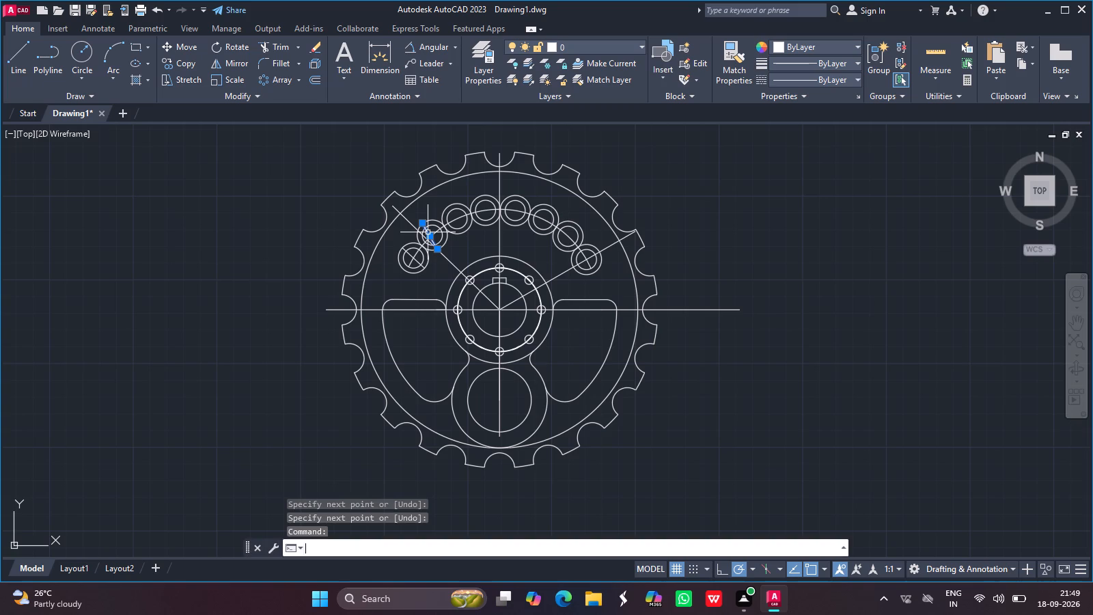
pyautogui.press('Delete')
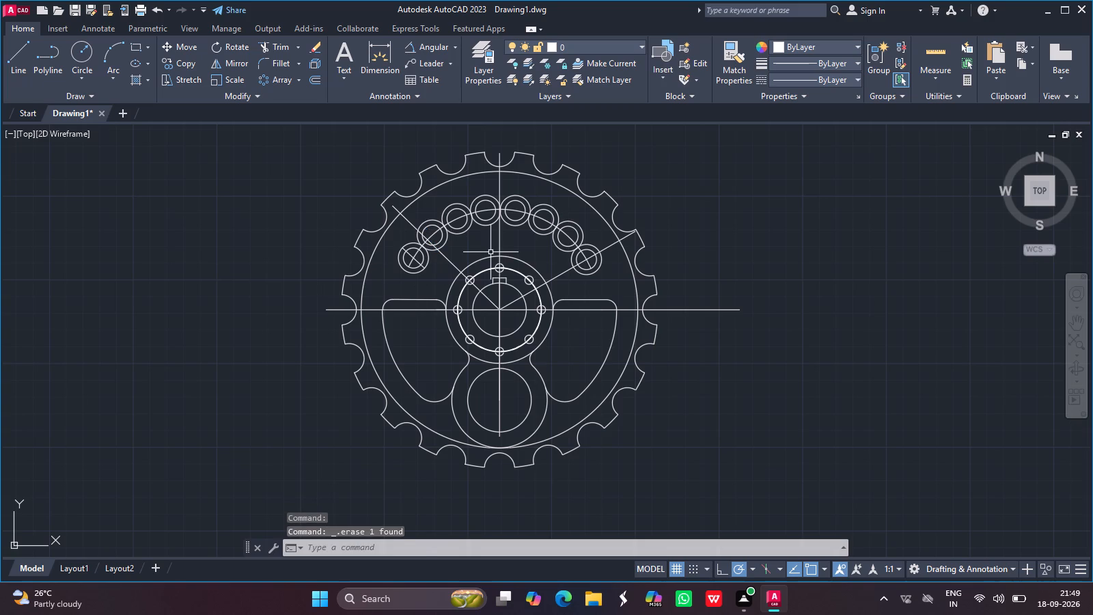
# Draw a roughly radial line at about 126° across the outer circle of the second concentric pair from the left.
pyautogui.keyDown('ctrl'); pyautogui.scroll(2, 491, 252); pyautogui.keyUp('ctrl')
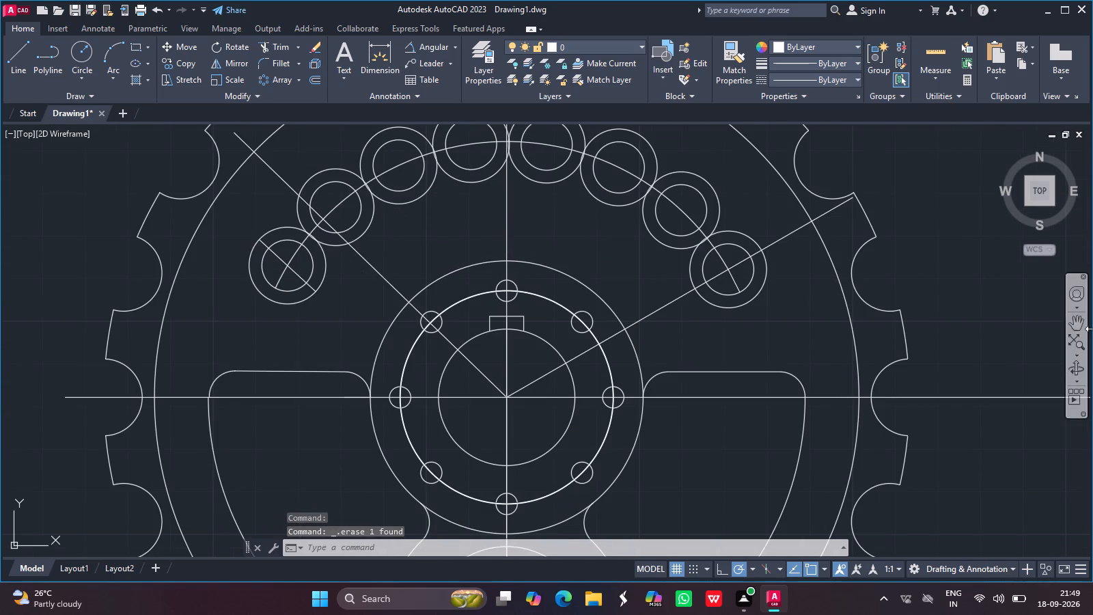
pyautogui.click(1073, 325)
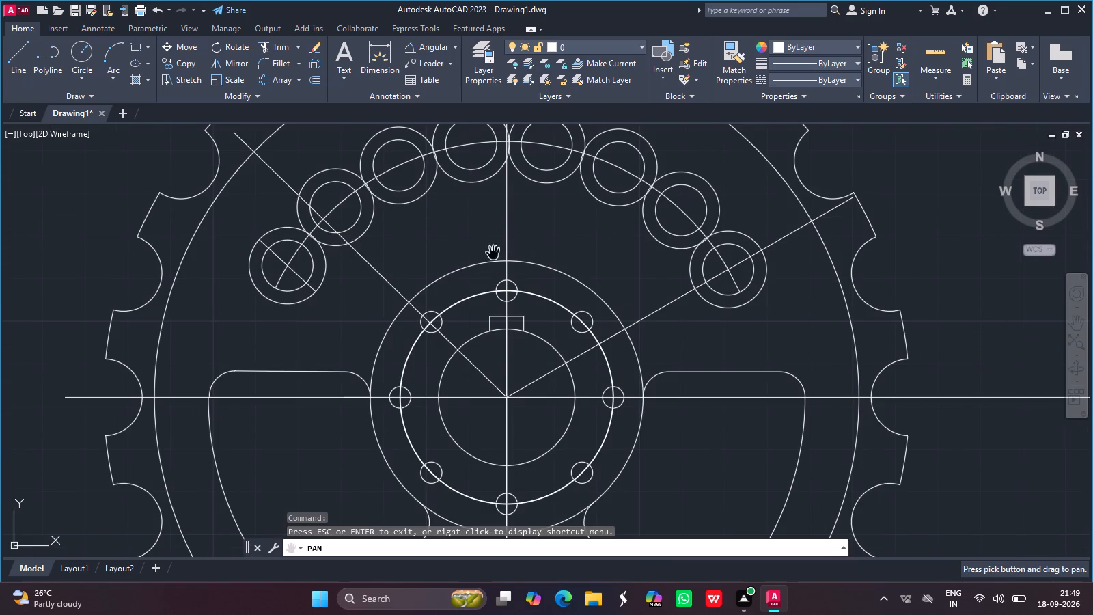
pyautogui.moveTo(474, 219); pyautogui.dragTo(433, 297)
pyautogui.press('Escape')
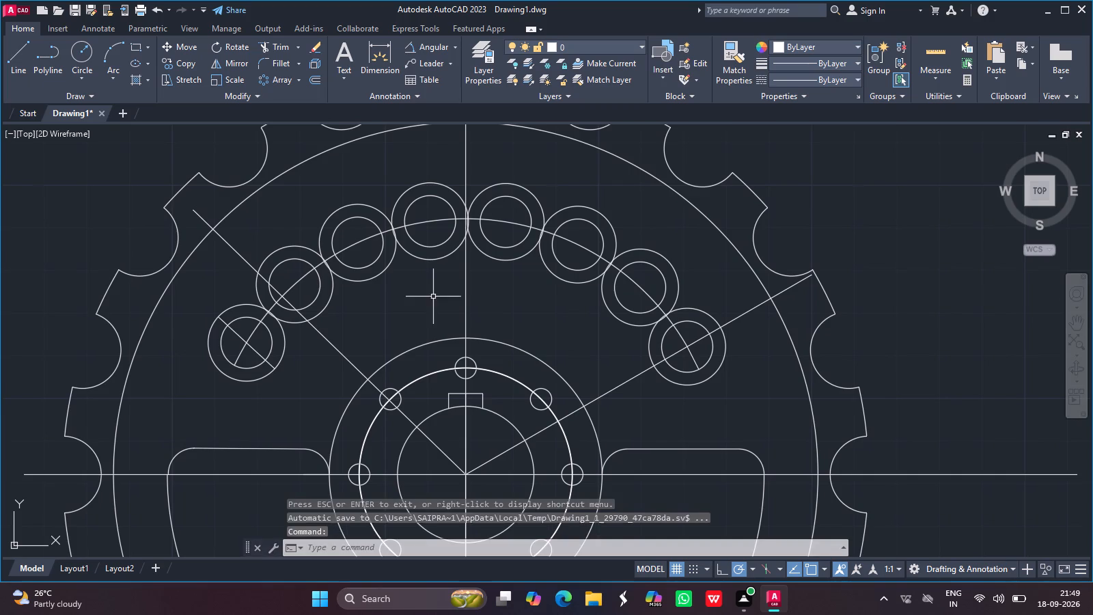
pyautogui.click(21, 45)
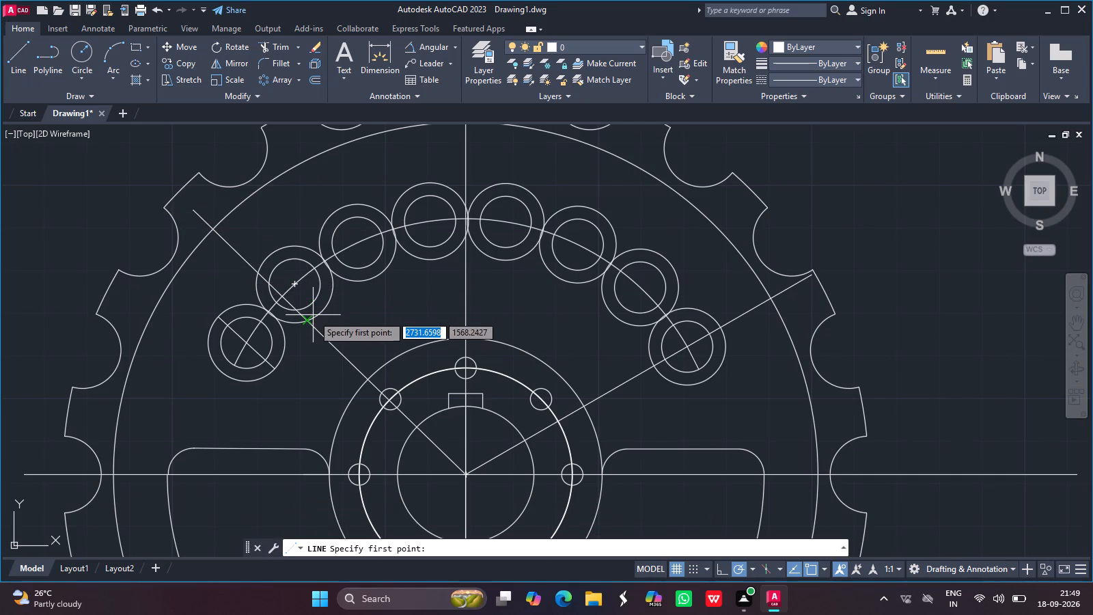
pyautogui.moveTo(317, 316); pyautogui.dragTo(276, 259)
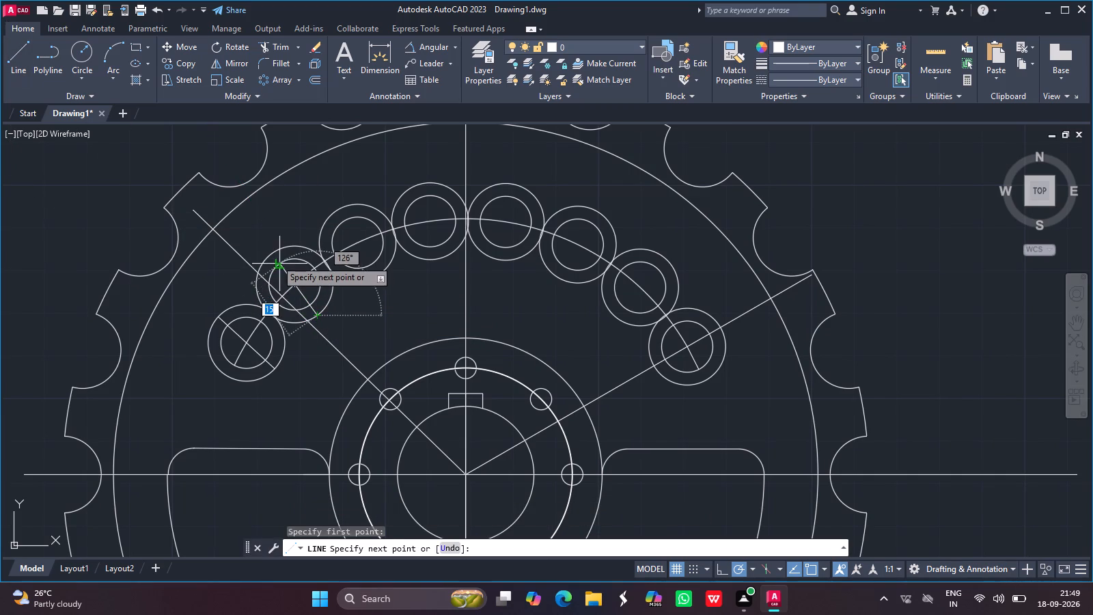
pyautogui.moveTo(276, 259); pyautogui.dragTo(273, 255)
pyautogui.click(273, 255)
pyautogui.press('Return')
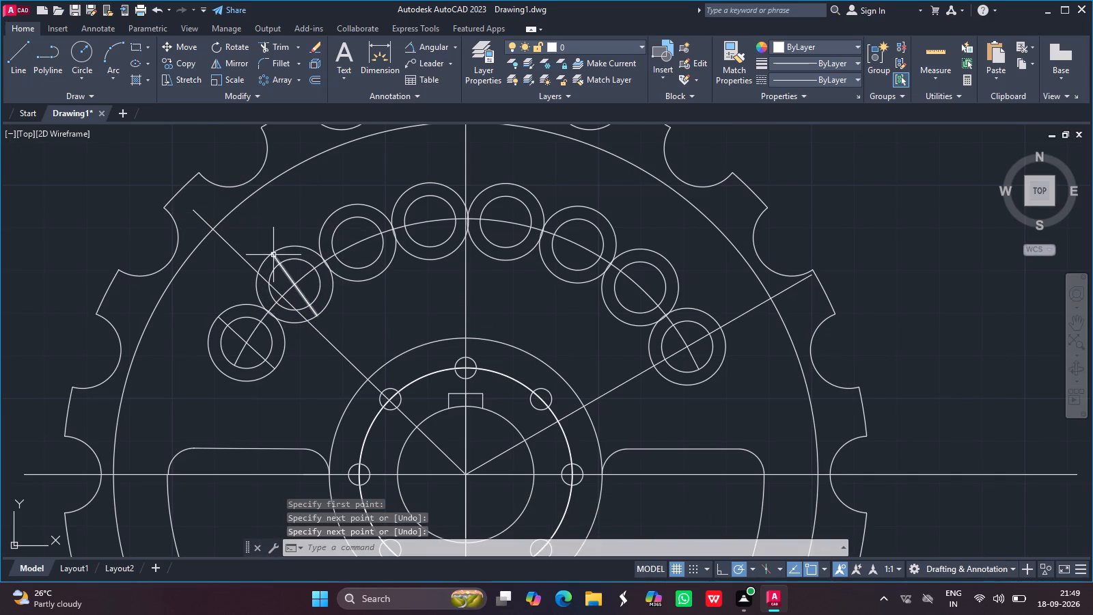
# Draw one roughly radial line across each of the third and fourth concentric circle pairs from the left, spanning their outer circles.
pyautogui.click(20, 51)
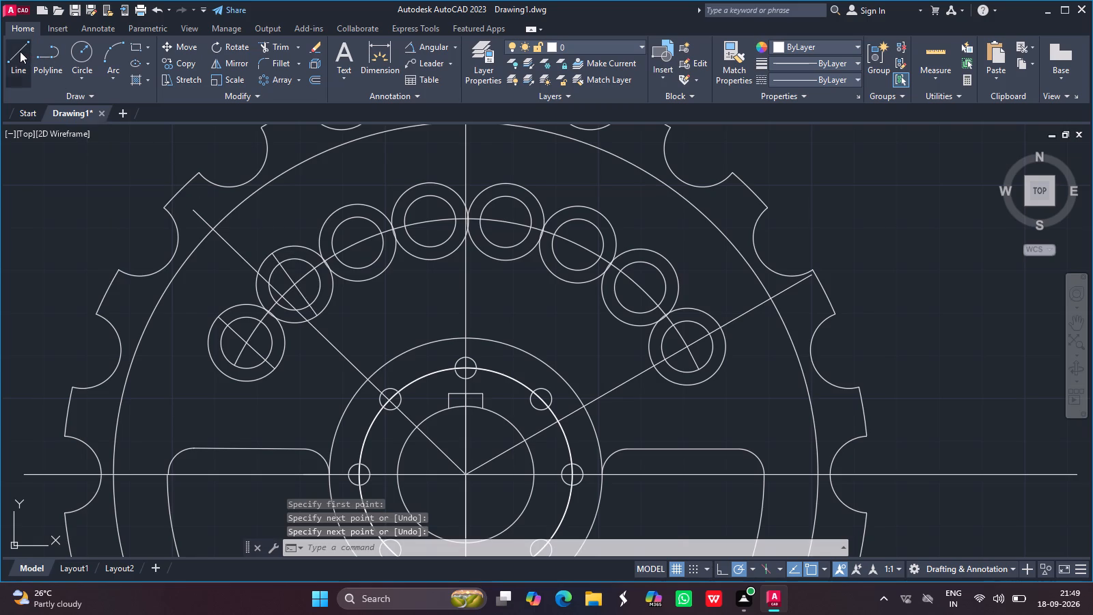
pyautogui.click(376, 277)
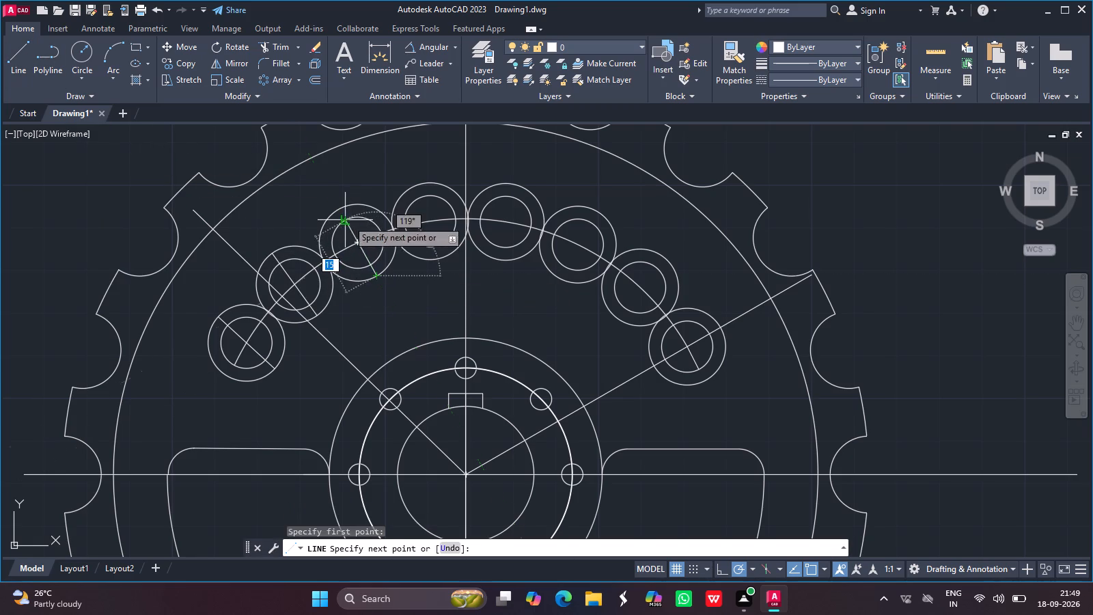
pyautogui.click(342, 208)
pyautogui.press('Return')
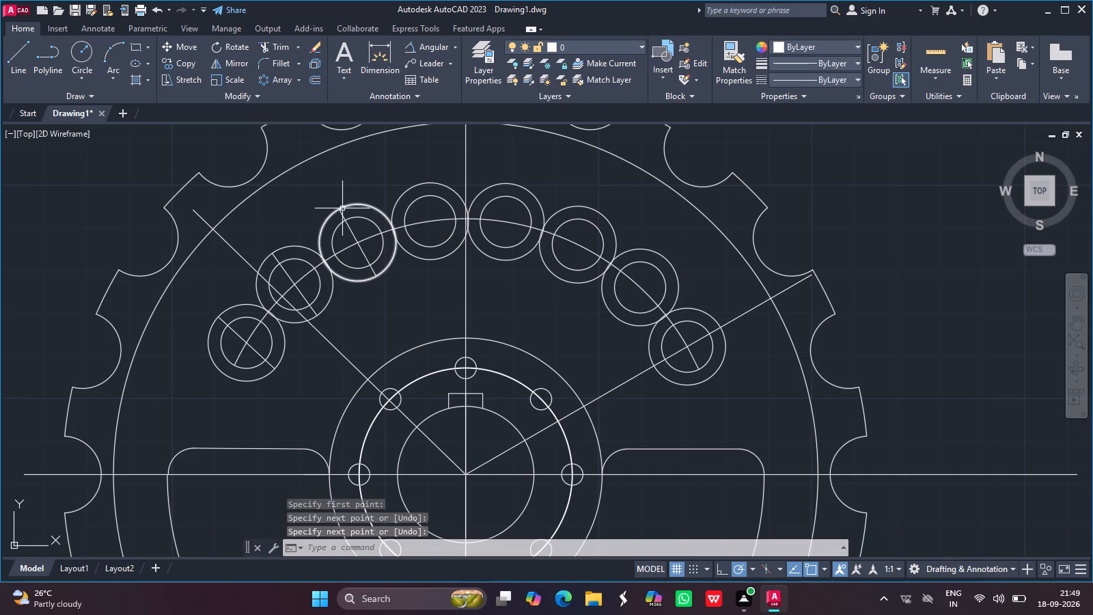
pyautogui.click(17, 55)
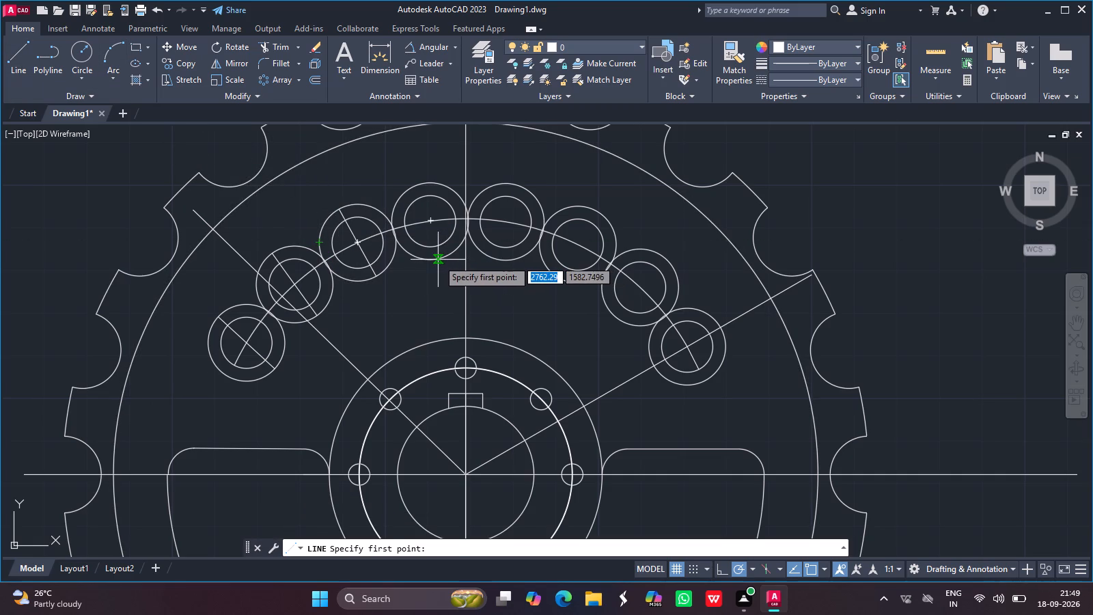
pyautogui.moveTo(438, 260); pyautogui.dragTo(421, 184)
pyautogui.click(421, 184)
pyautogui.press('Return')
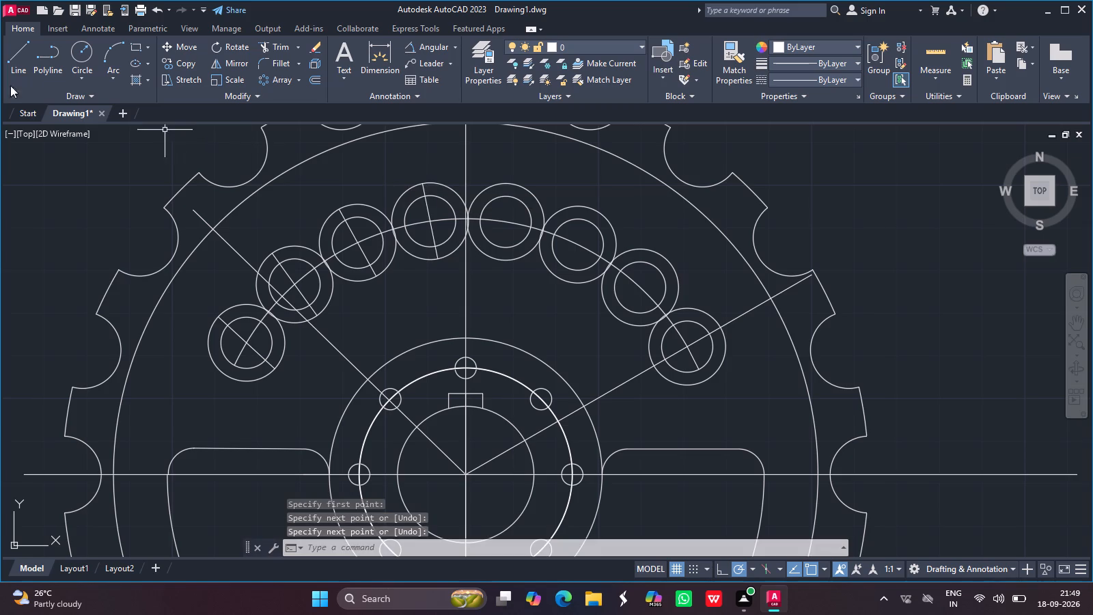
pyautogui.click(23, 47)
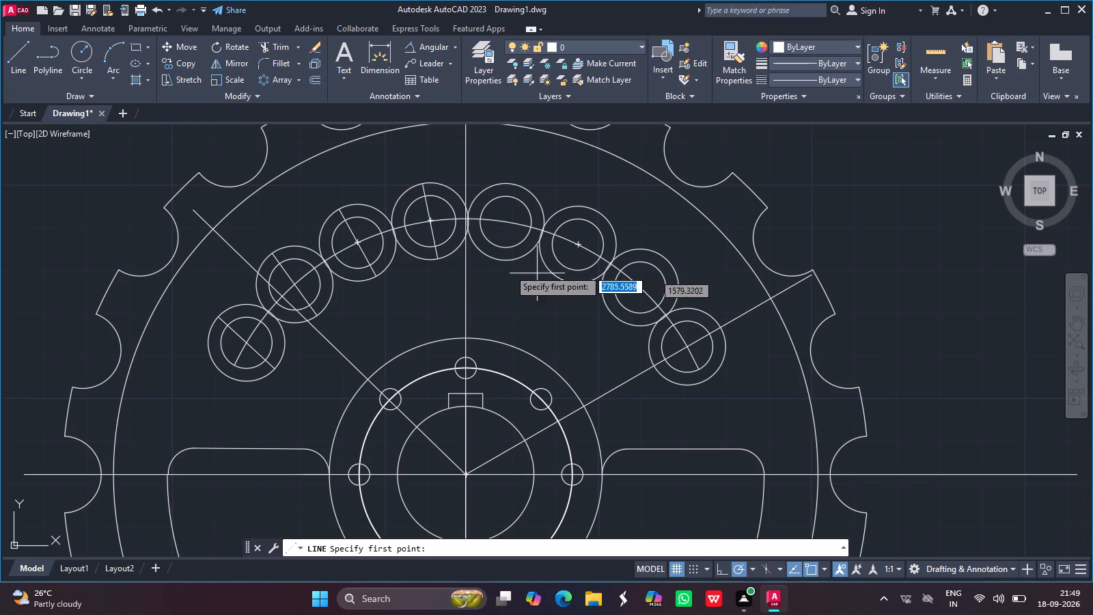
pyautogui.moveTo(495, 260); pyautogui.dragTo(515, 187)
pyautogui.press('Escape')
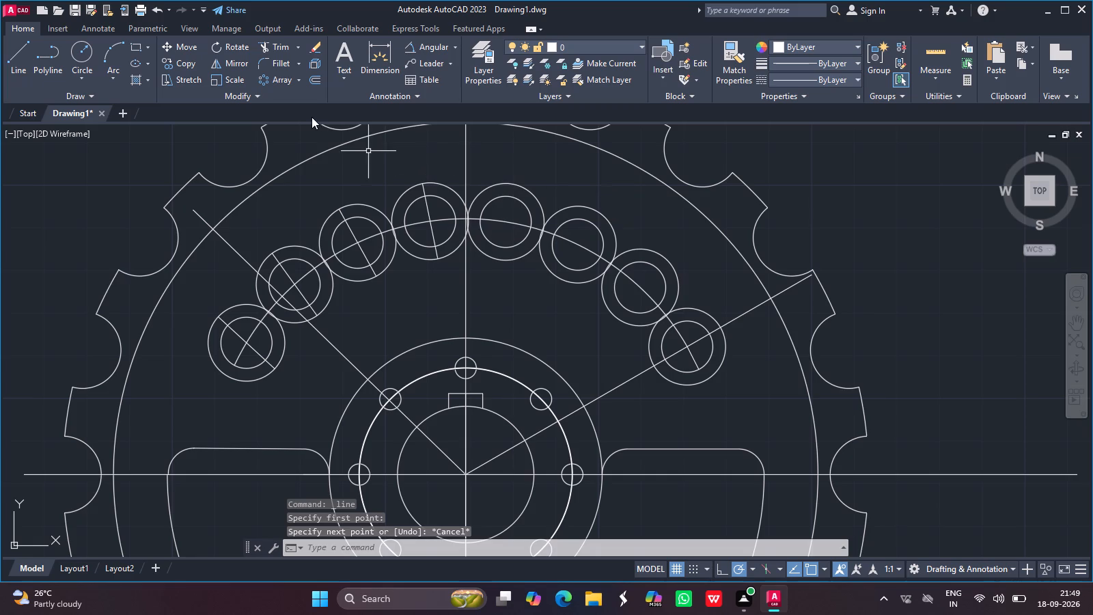
# Draw one vertical line across each of the fifth and sixth concentric circle pairs from the left, spanning their outer circles.
pyautogui.click(14, 57)
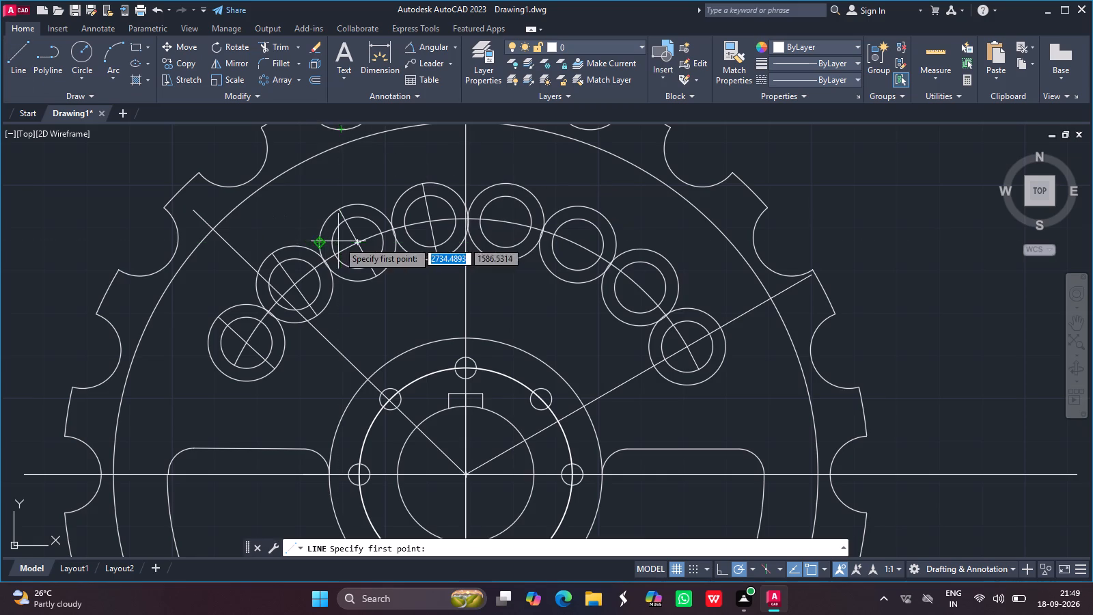
pyautogui.moveTo(504, 262); pyautogui.dragTo(506, 184)
pyautogui.click(506, 184)
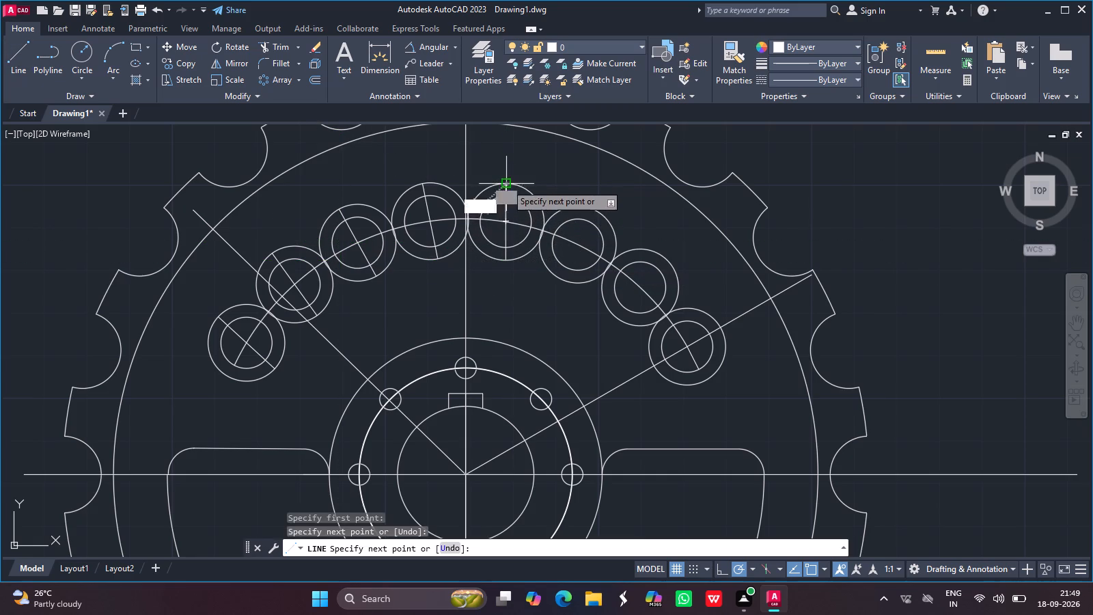
pyautogui.press('Return')
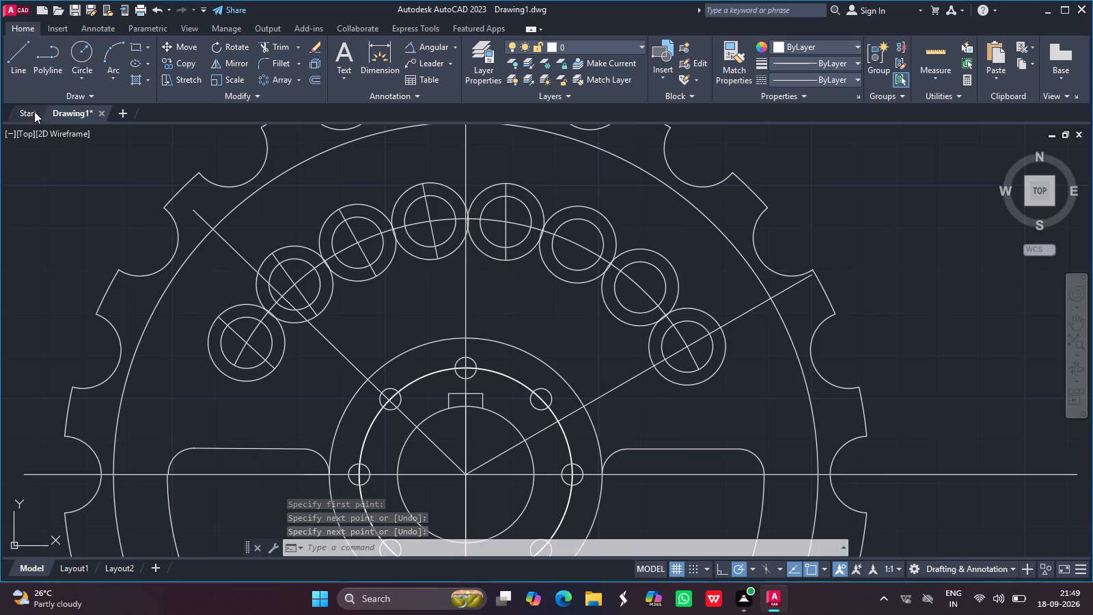
pyautogui.click(19, 66)
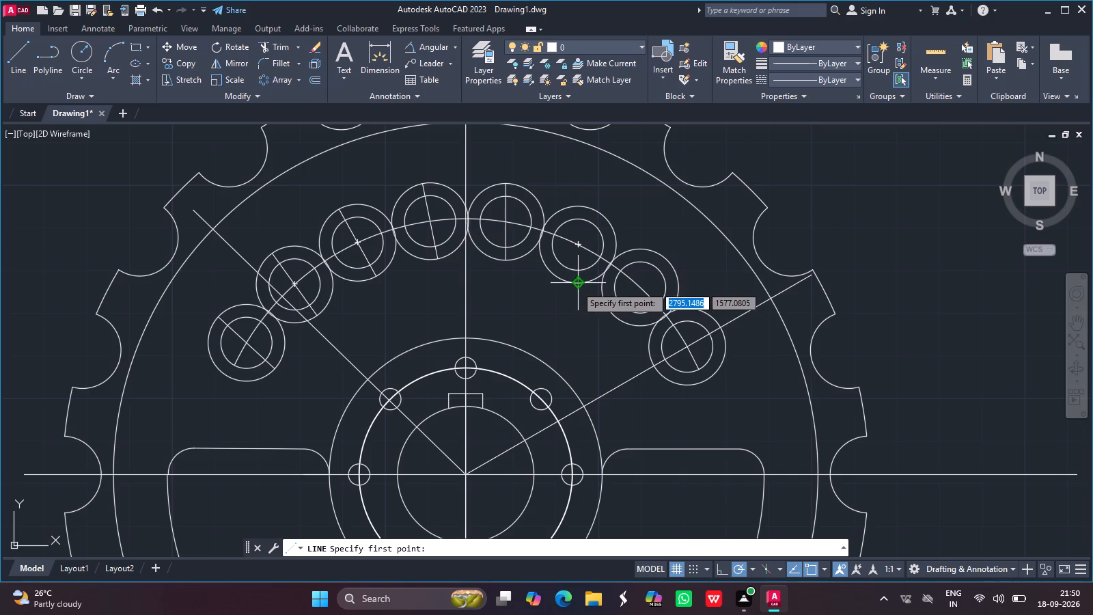
pyautogui.moveTo(581, 286); pyautogui.dragTo(581, 209)
pyautogui.click(581, 209)
pyautogui.press('Return')
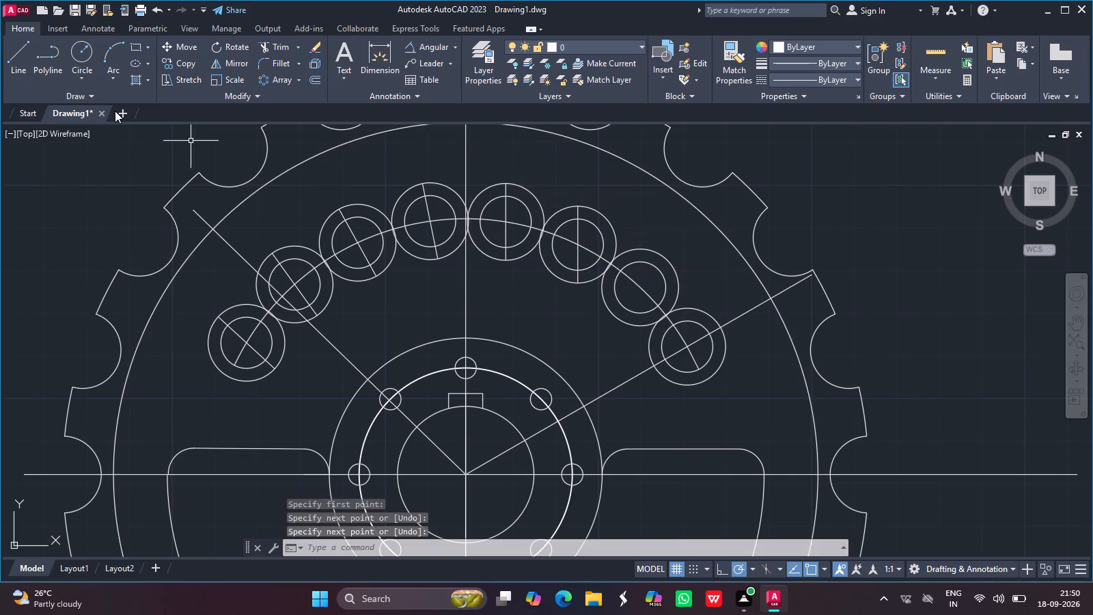
# Draw a vertical line about 18 units long across the outer circle of the seventh concentric pair from the left.
pyautogui.click(29, 46)
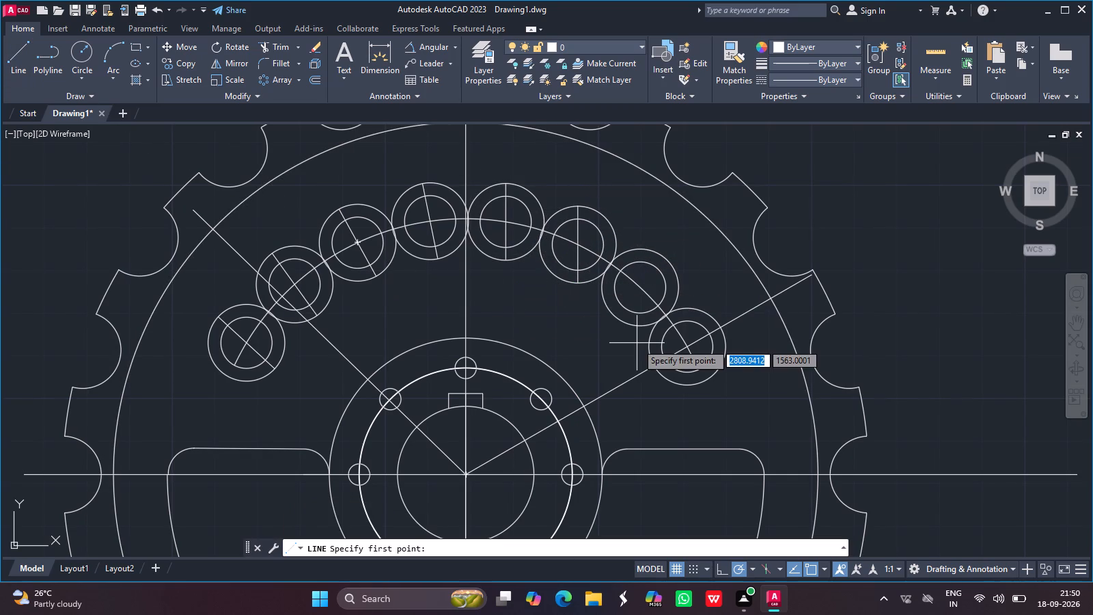
pyautogui.moveTo(642, 326); pyautogui.dragTo(643, 286)
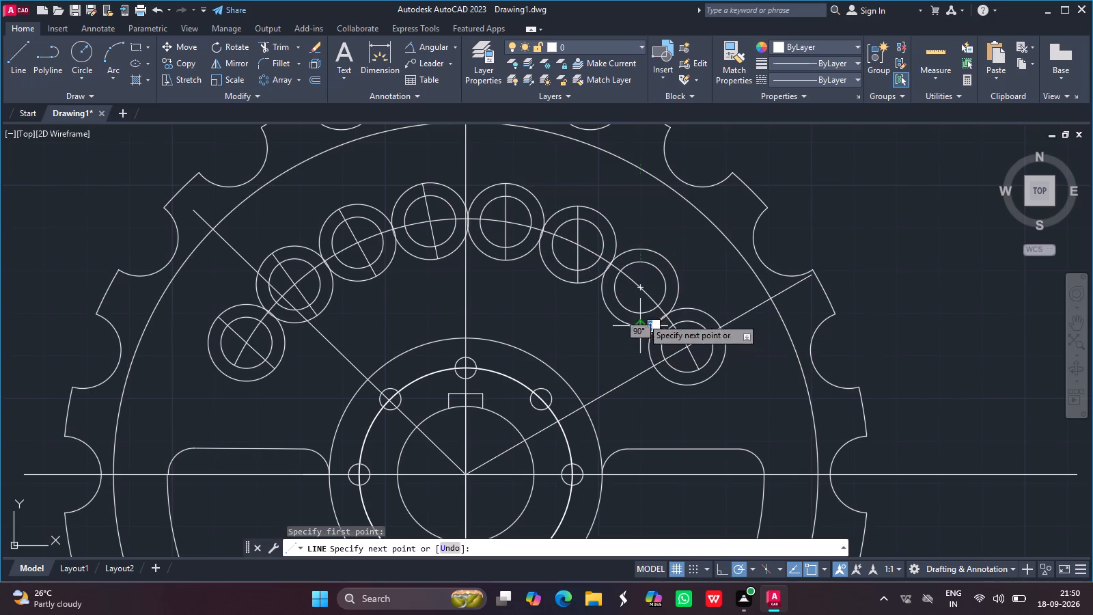
pyautogui.moveTo(643, 286); pyautogui.dragTo(643, 250)
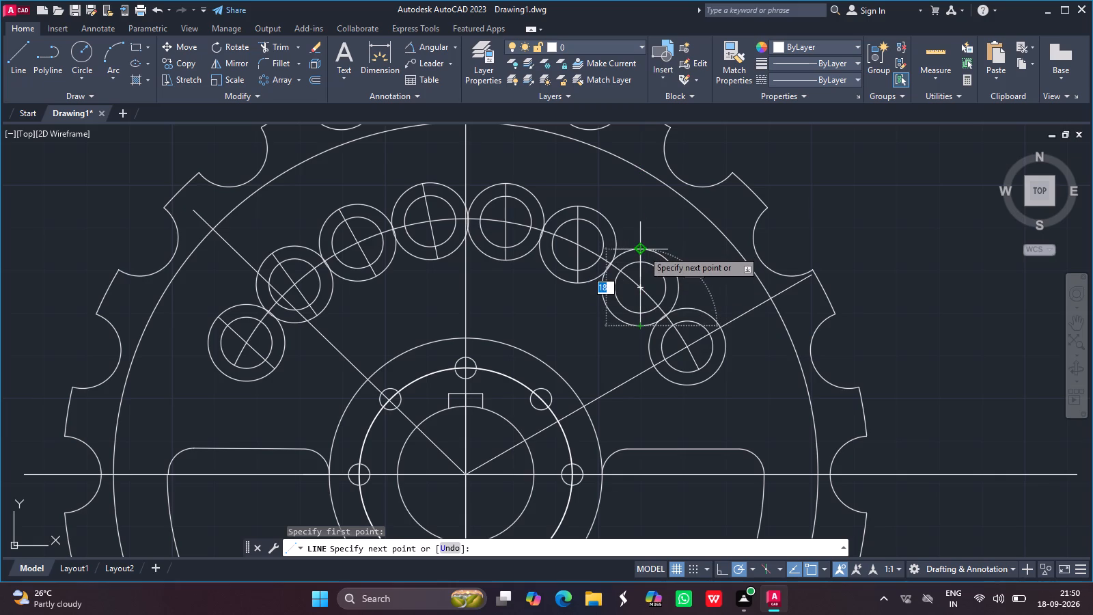
pyautogui.click(643, 250)
pyautogui.press('Return')
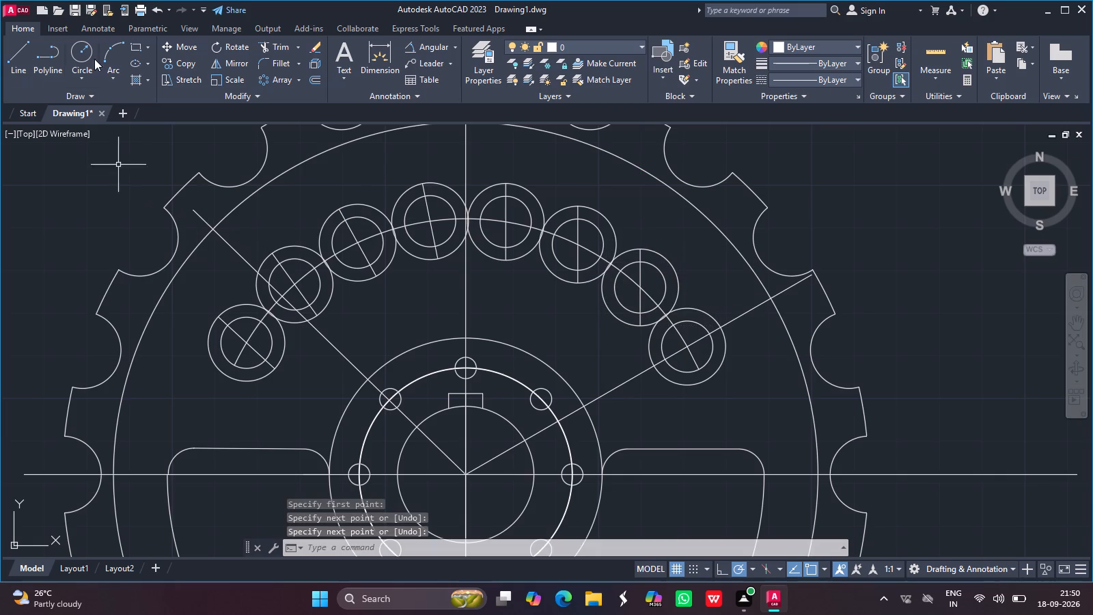
# Erase the tilted lines crossing the third and fourth concentric circle pairs from the left.
pyautogui.click(6, 63)
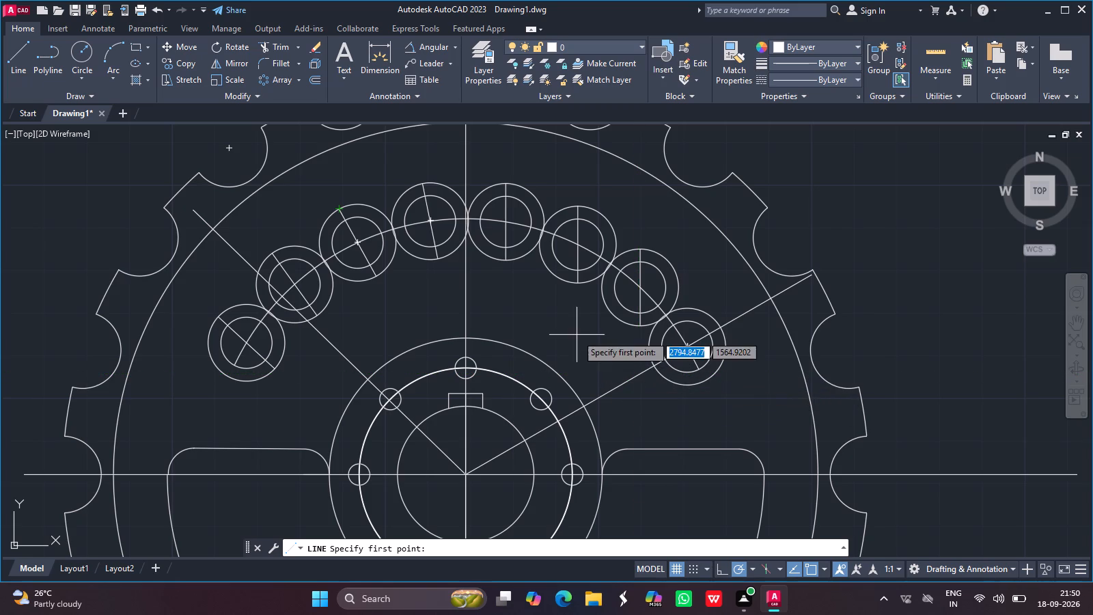
pyautogui.press('Escape')
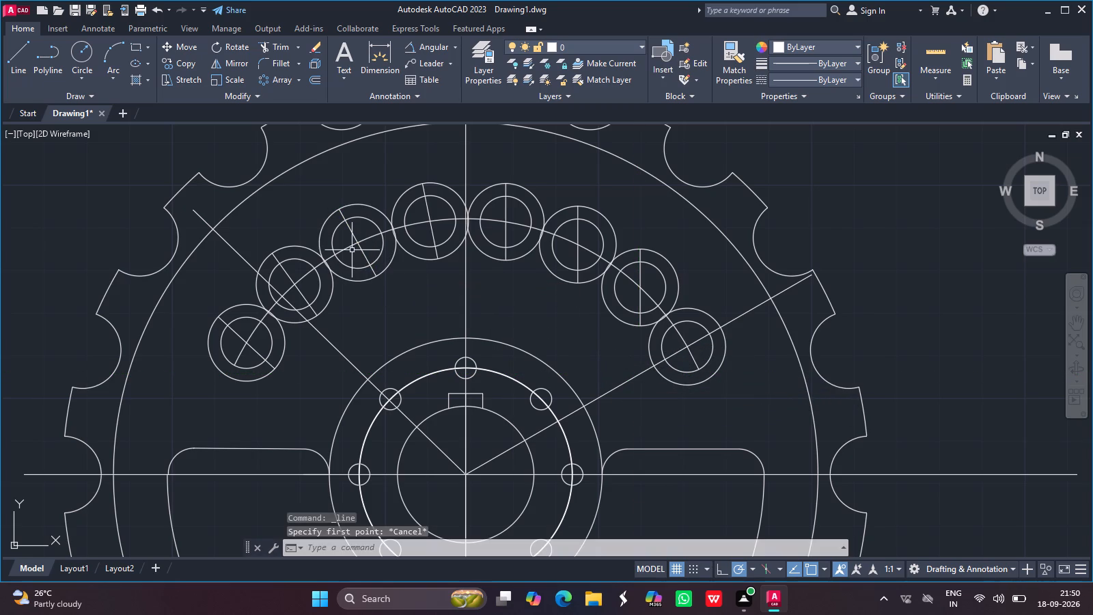
pyautogui.click(363, 252)
pyautogui.press('Delete')
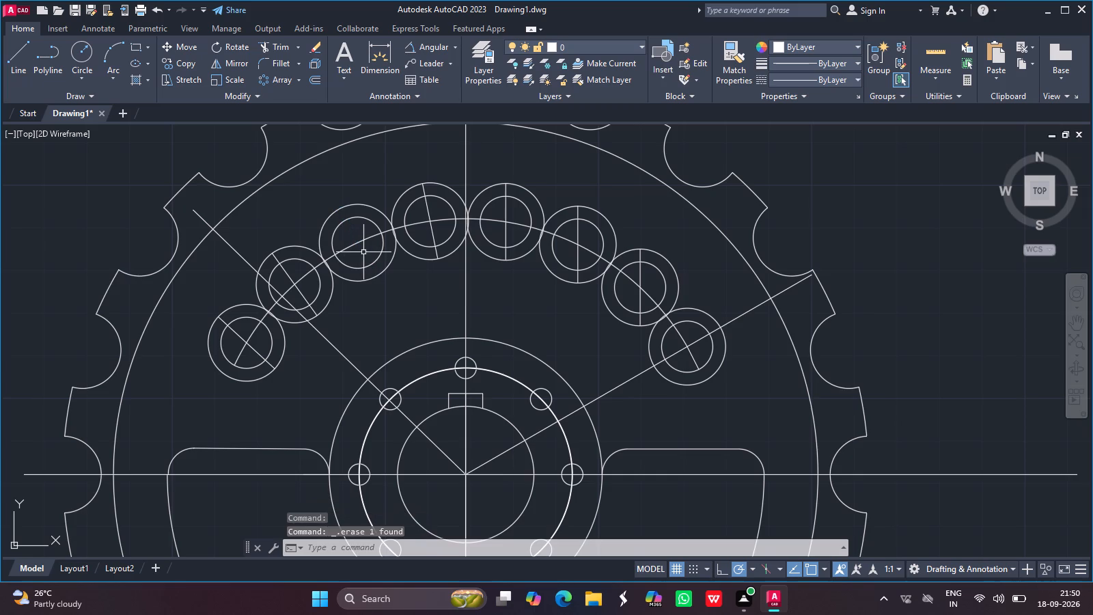
pyautogui.click(428, 213)
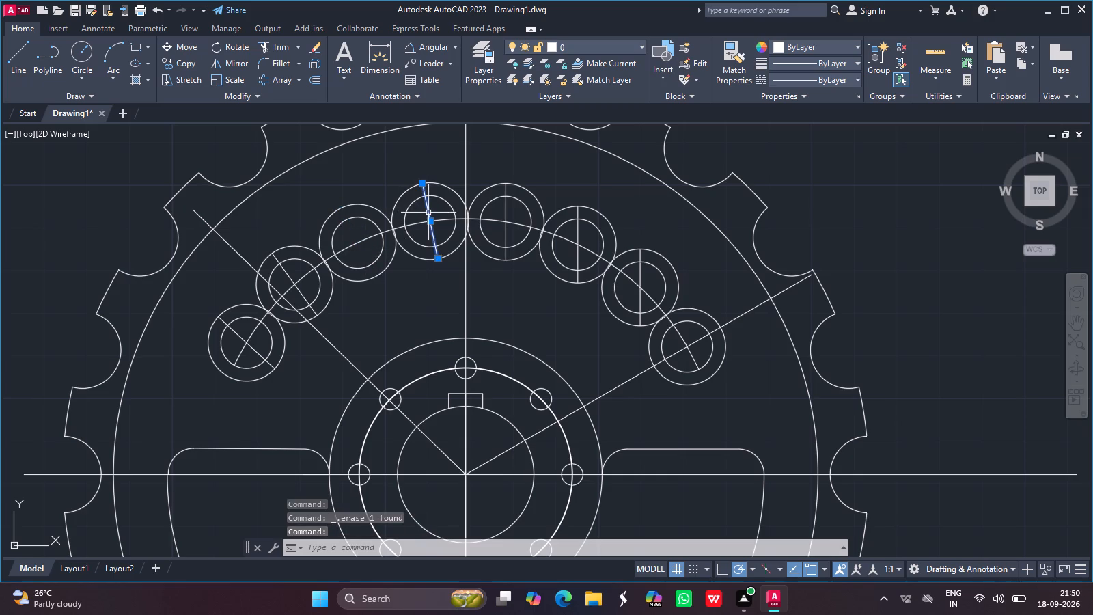
pyautogui.press('Delete')
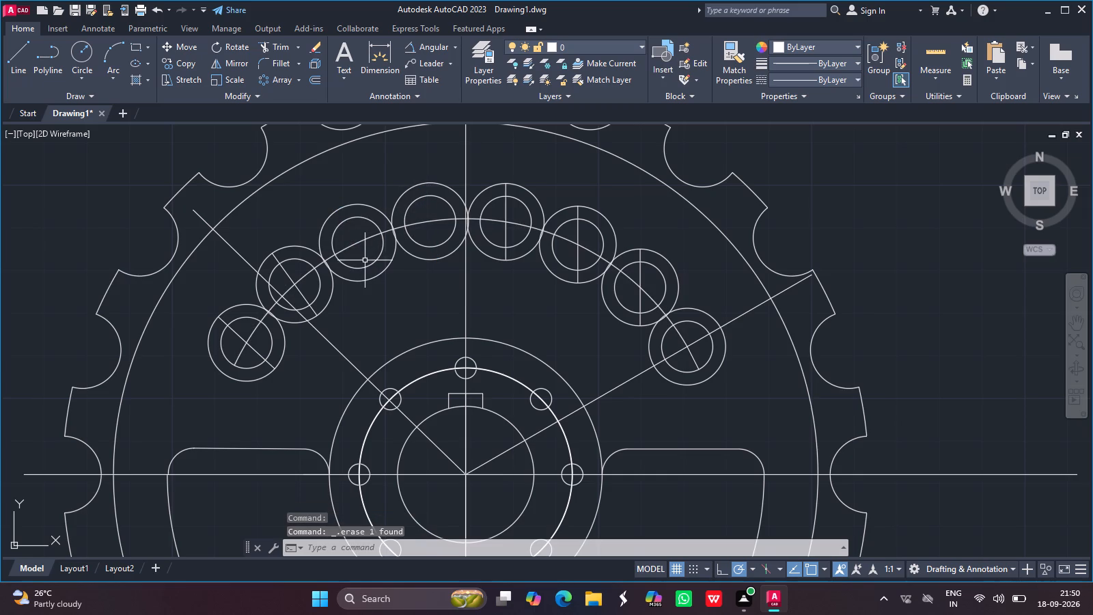
# Draw a vertical line across the fourth concentric circle pair from the left, spanning its outer circle.
pyautogui.click(16, 64)
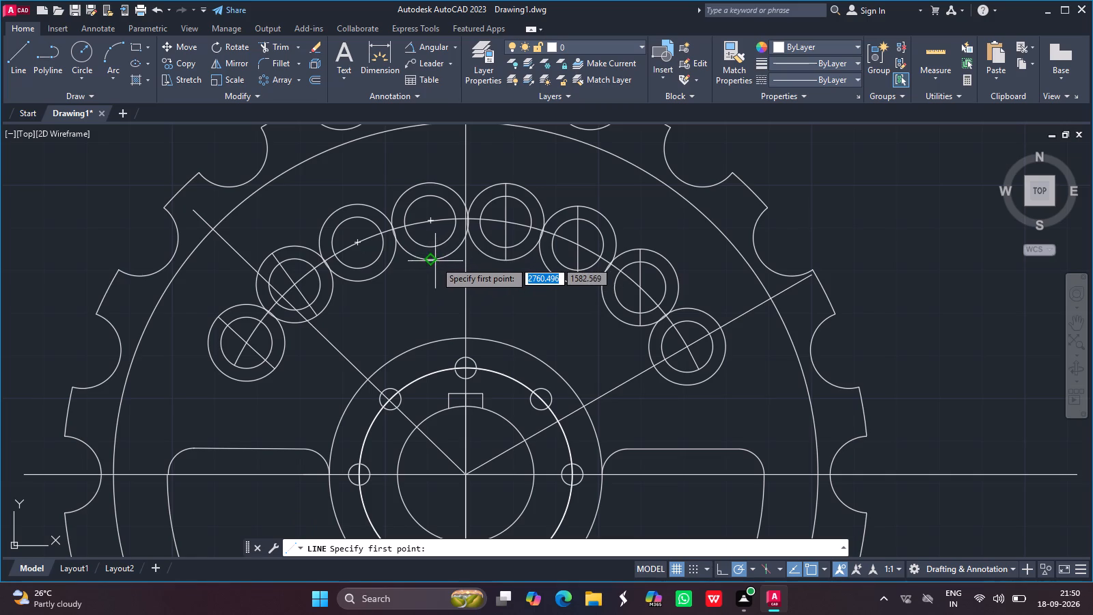
pyautogui.moveTo(431, 261); pyautogui.dragTo(429, 191)
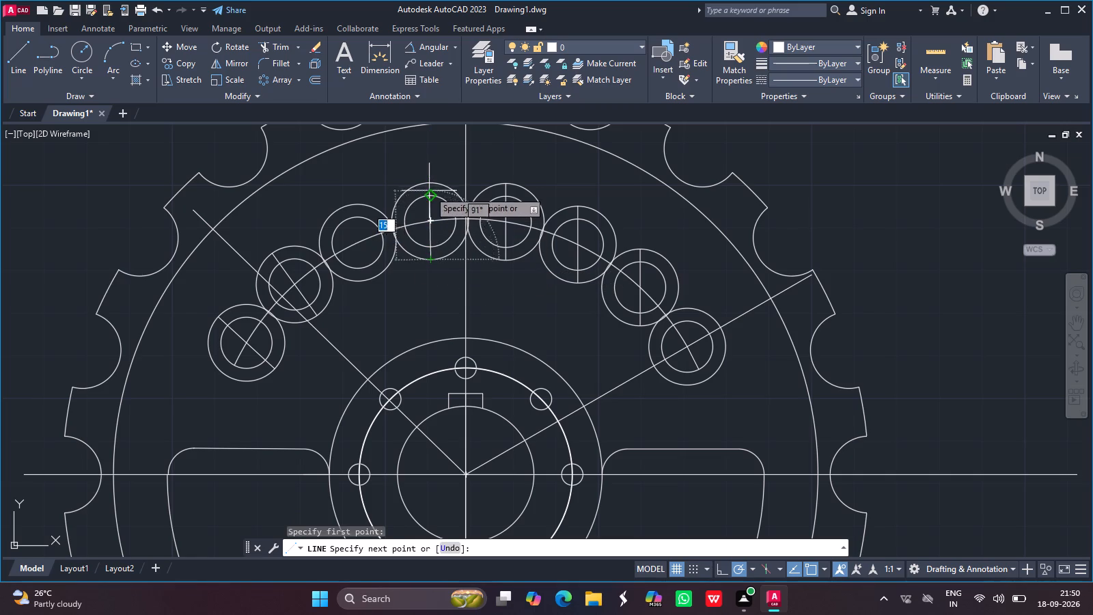
pyautogui.moveTo(429, 191); pyautogui.dragTo(429, 183)
pyautogui.click(429, 183)
pyautogui.press('Return')
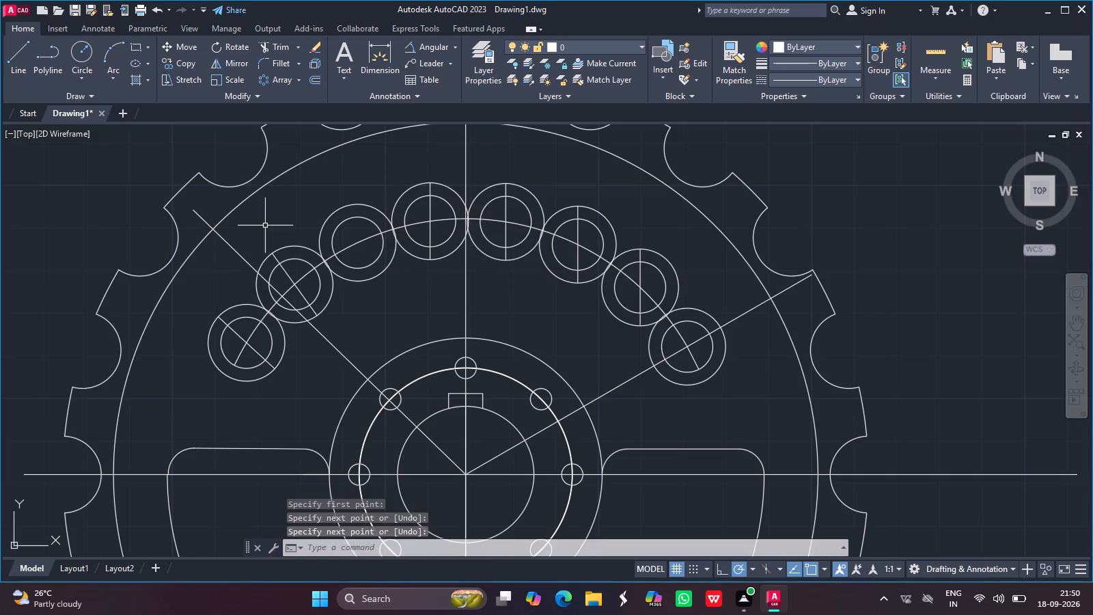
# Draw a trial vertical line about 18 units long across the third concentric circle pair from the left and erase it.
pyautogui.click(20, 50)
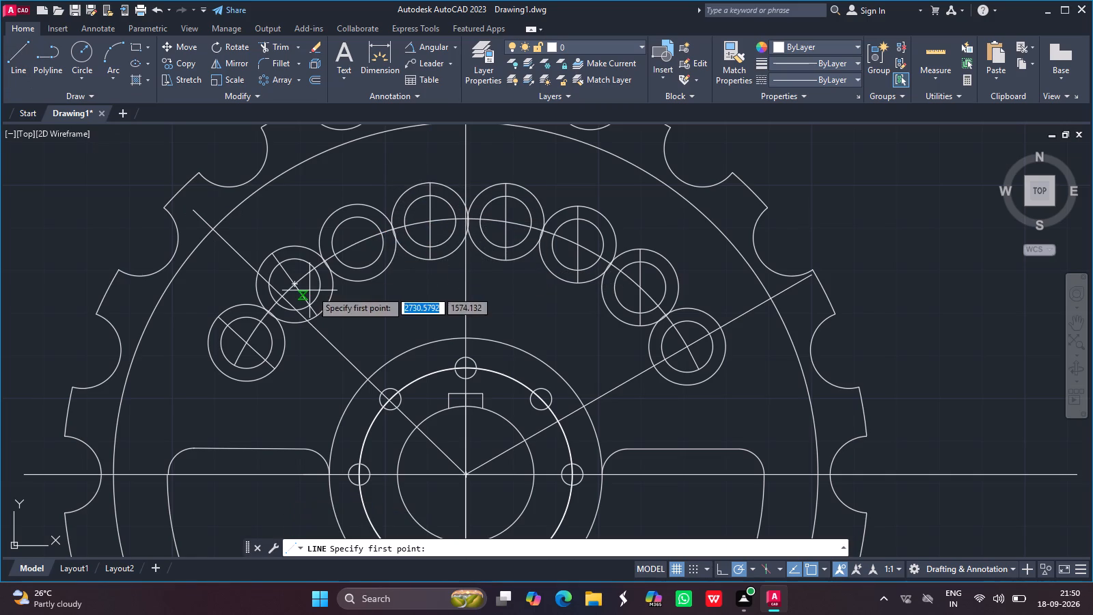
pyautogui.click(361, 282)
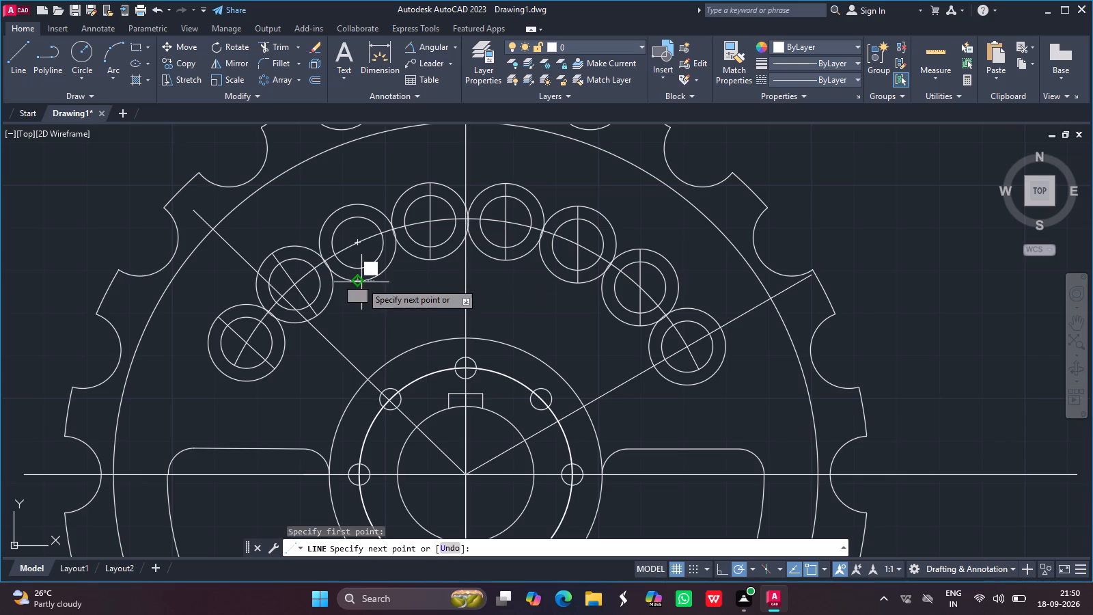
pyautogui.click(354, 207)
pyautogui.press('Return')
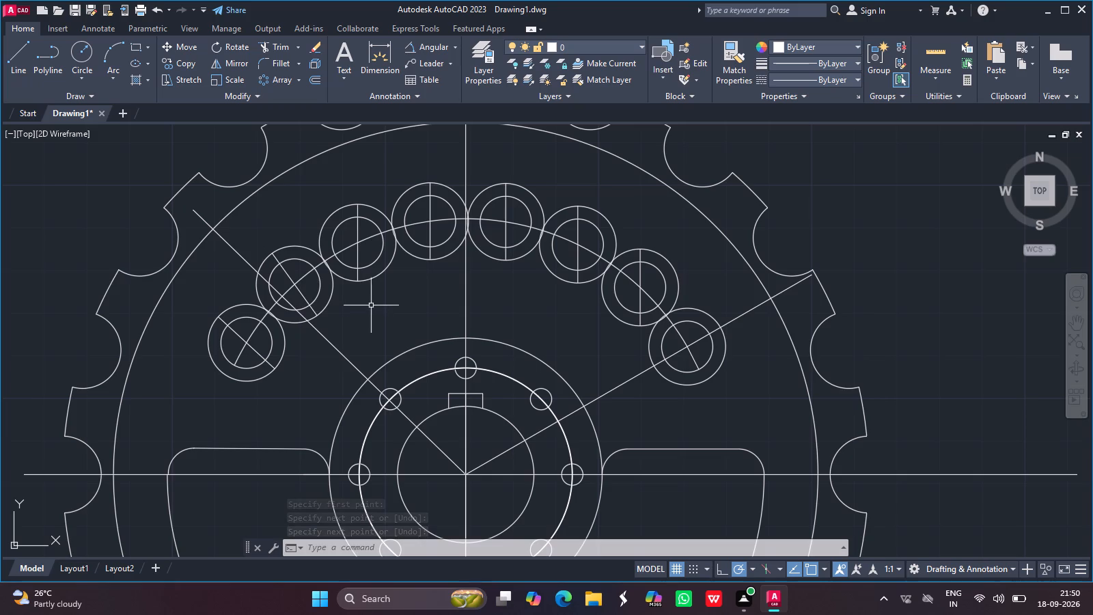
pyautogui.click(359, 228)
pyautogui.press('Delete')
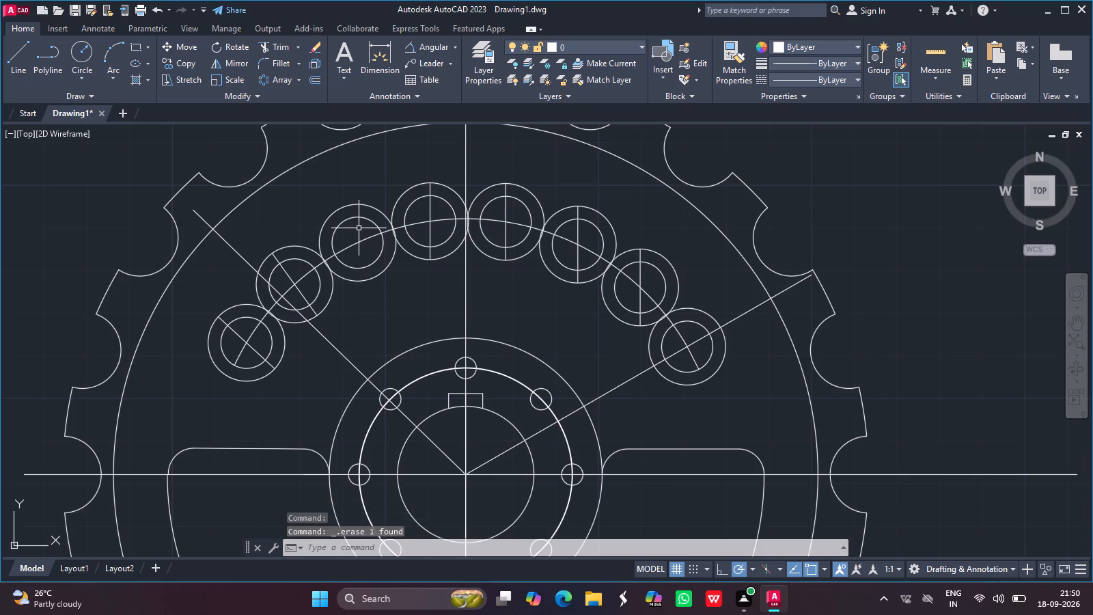
# Draw a roughly radial line at about 120° across the outer circle of the third concentric pair from the left.
pyautogui.click(23, 51)
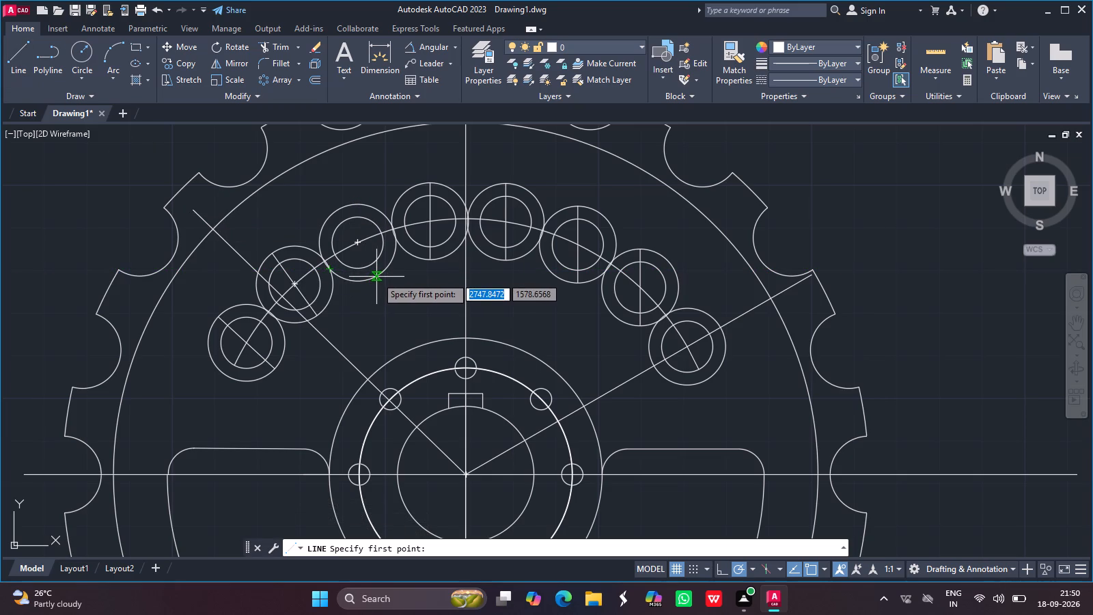
pyautogui.moveTo(376, 277); pyautogui.dragTo(339, 215)
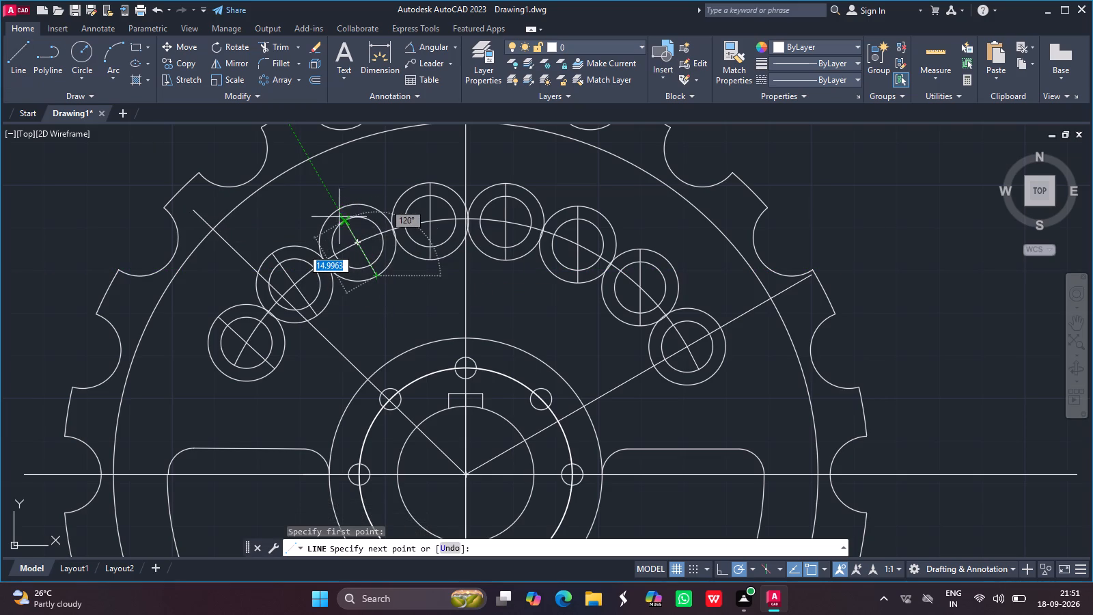
pyautogui.moveTo(339, 215); pyautogui.dragTo(336, 211)
pyautogui.click(336, 211)
pyautogui.press('Return')
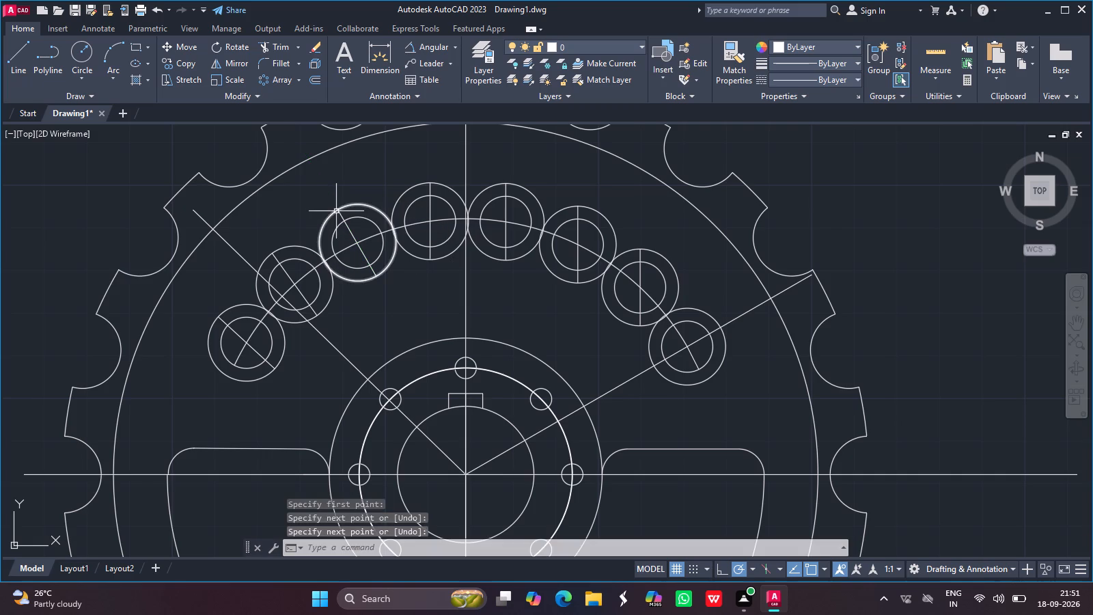
# Erase the outer circles of all eight concentric pairs along the upper arc, keeping the inner circles and their crossing lines.
pyautogui.click(16, 48)
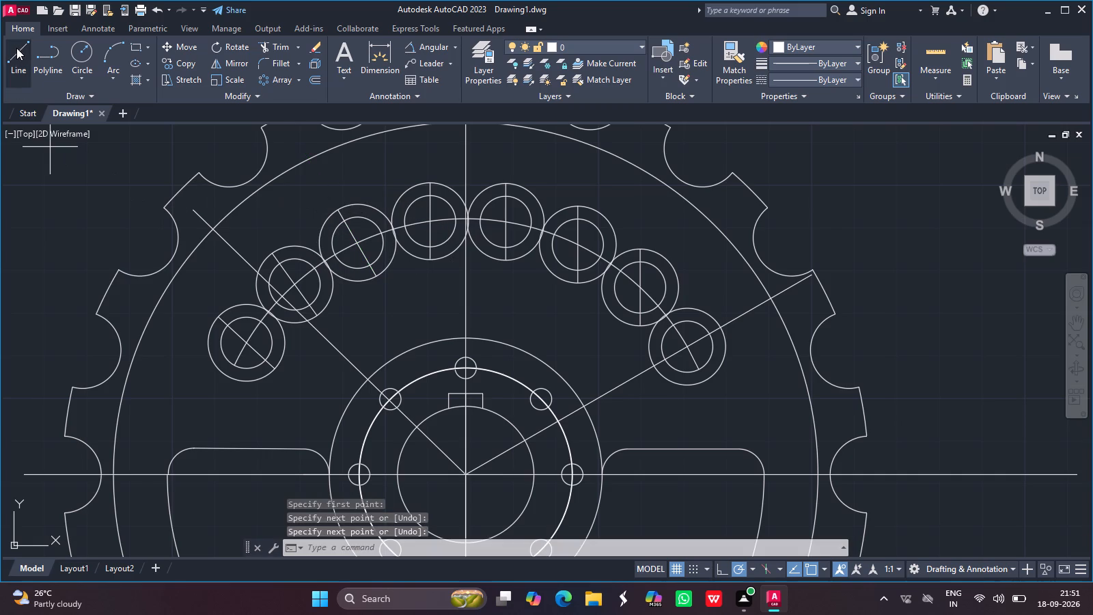
pyautogui.press('Escape')
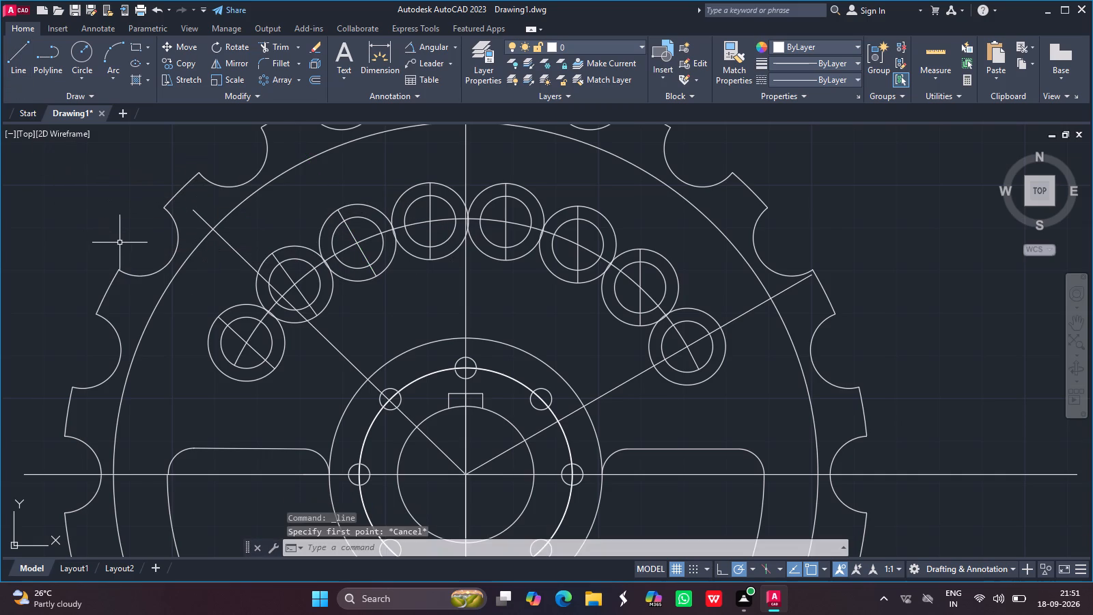
pyautogui.click(232, 309)
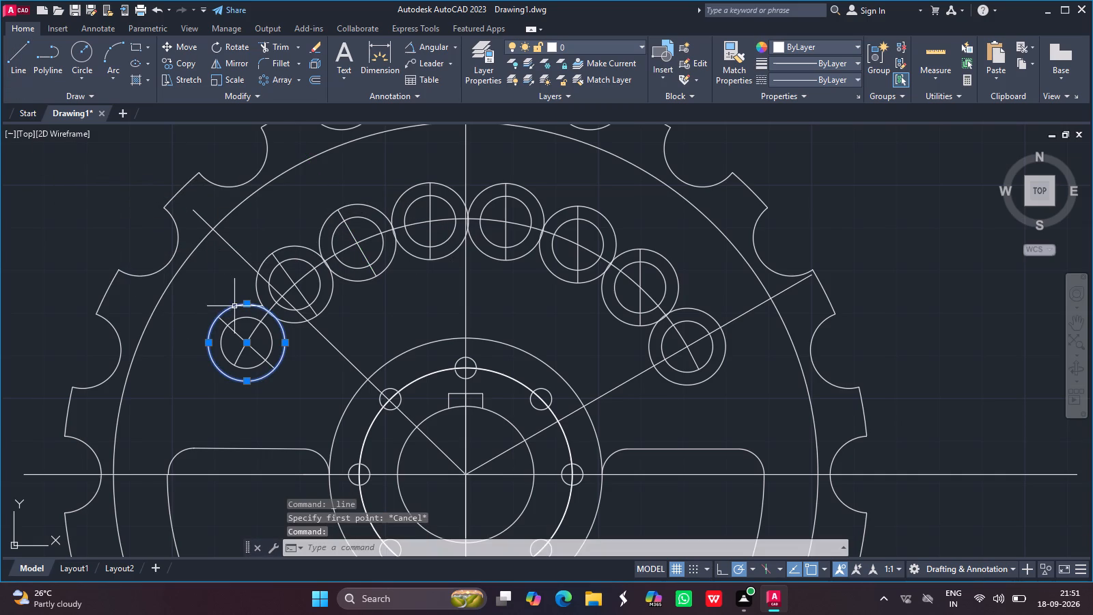
pyautogui.click(294, 245)
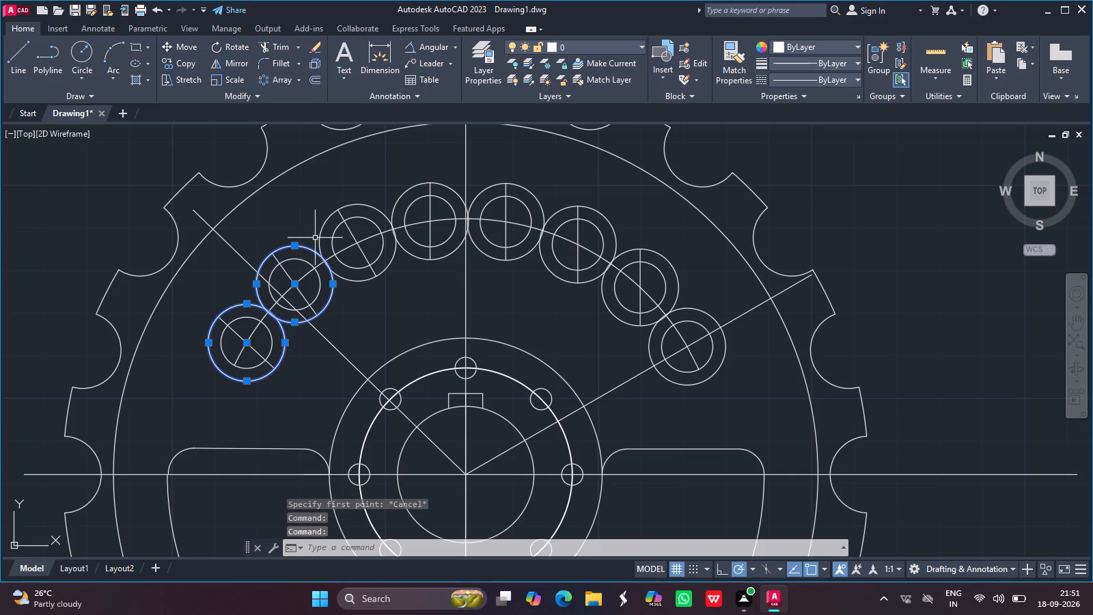
pyautogui.click(320, 238)
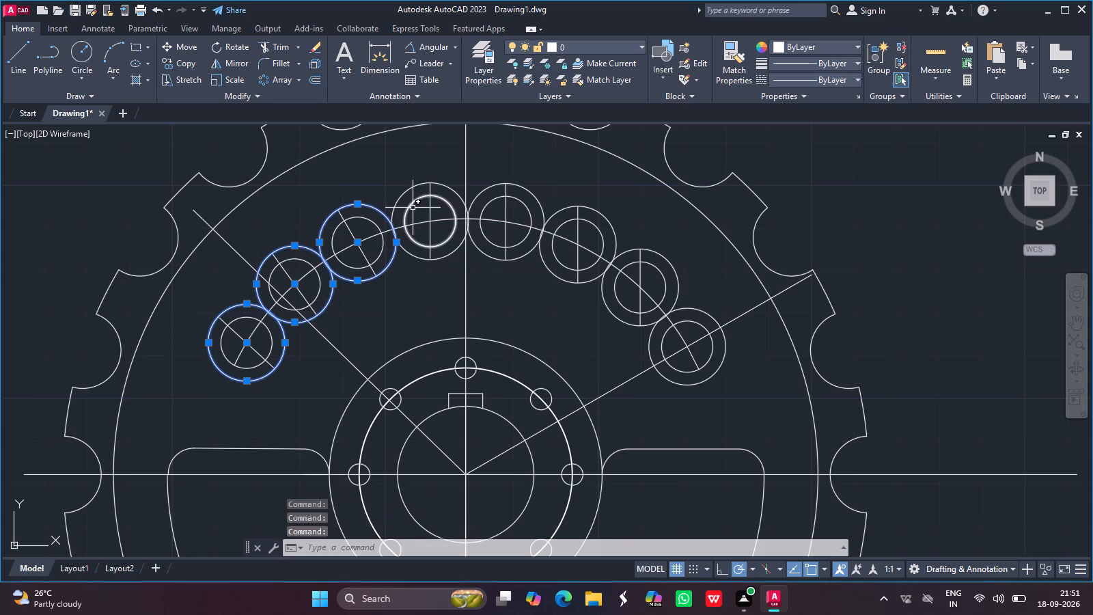
pyautogui.click(413, 188)
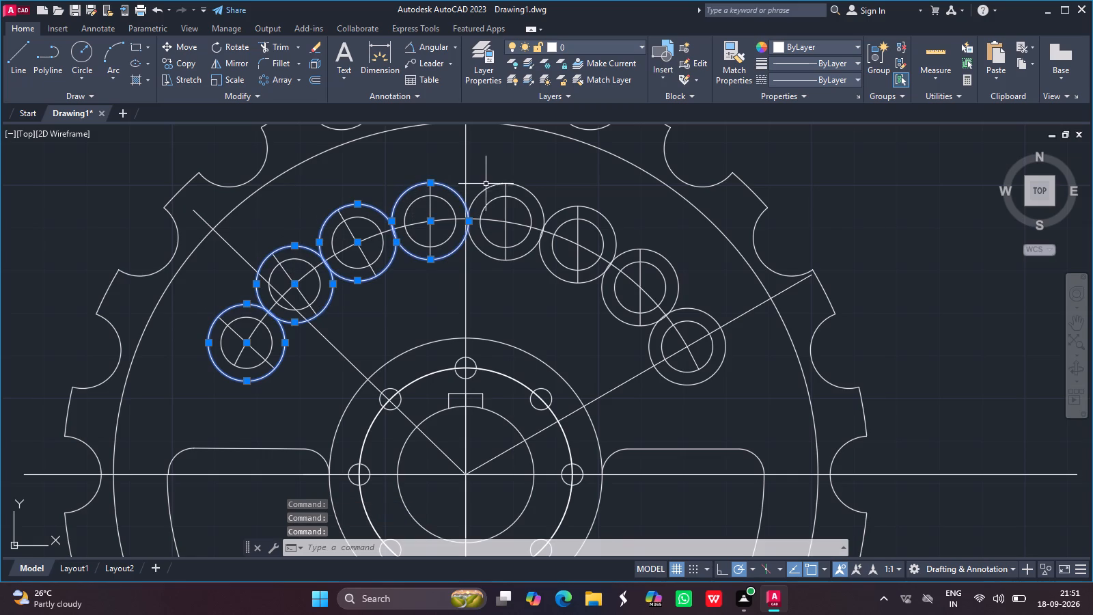
pyautogui.click(495, 184)
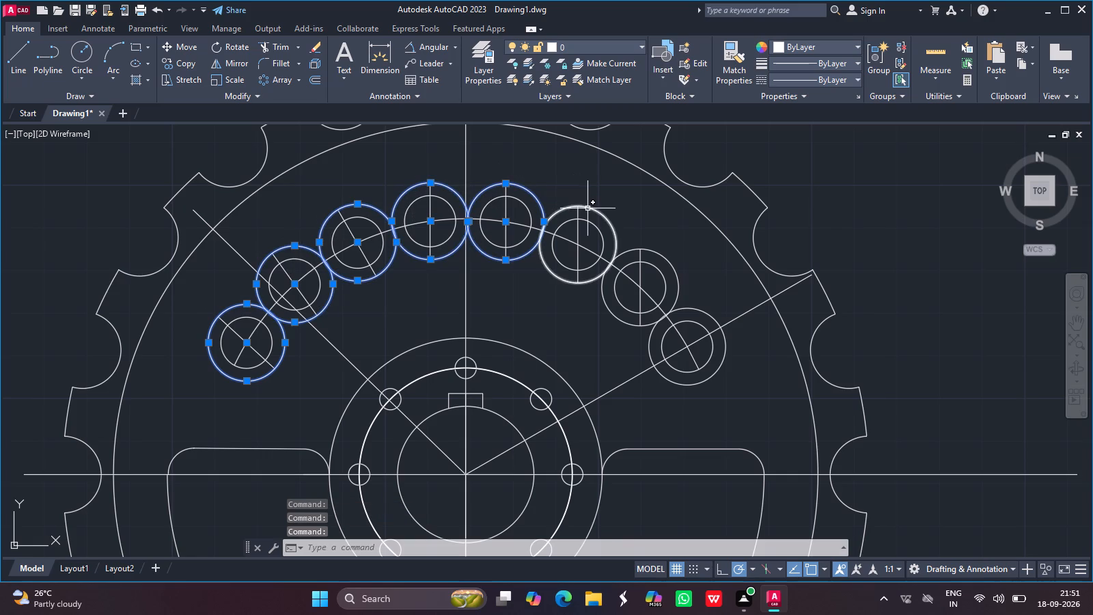
pyautogui.click(587, 208)
pyautogui.click(659, 258)
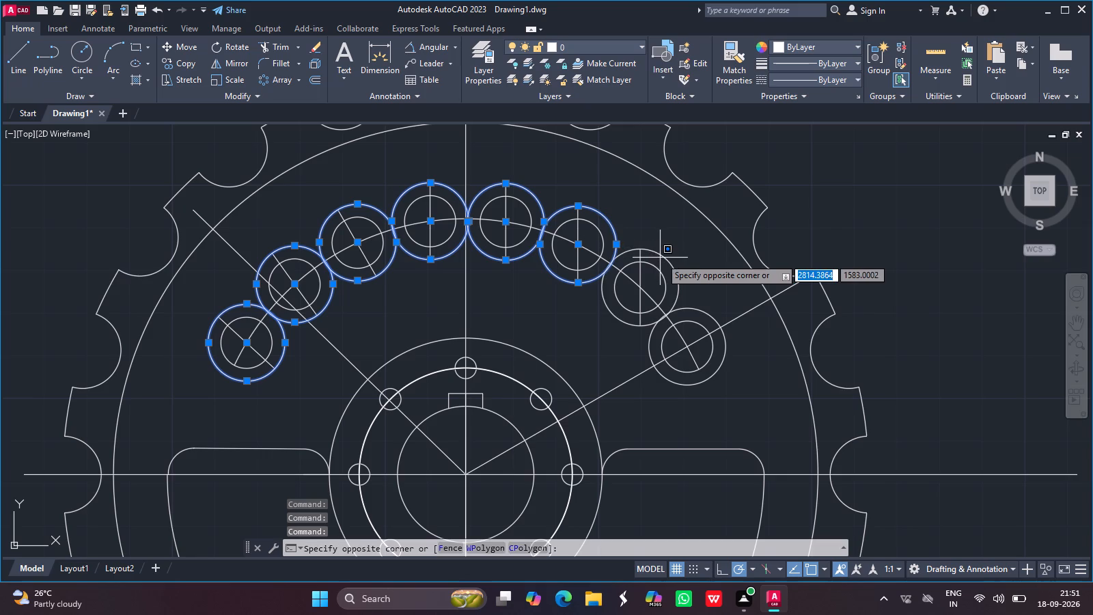
pyautogui.click(665, 258)
pyautogui.click(665, 258)
pyautogui.click(665, 258)
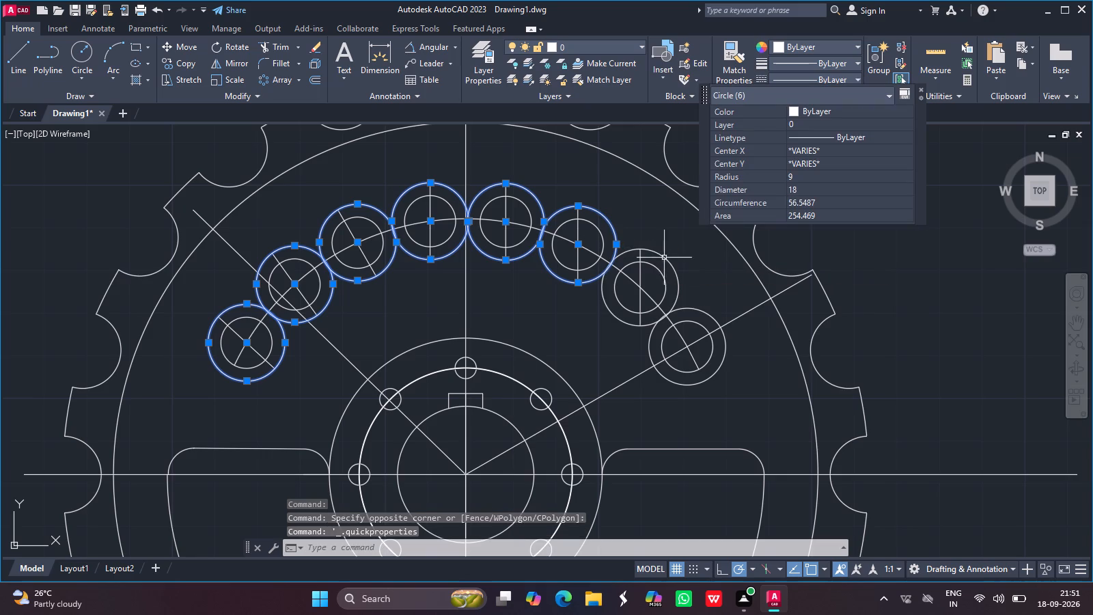
pyautogui.moveTo(660, 258); pyautogui.dragTo(708, 323)
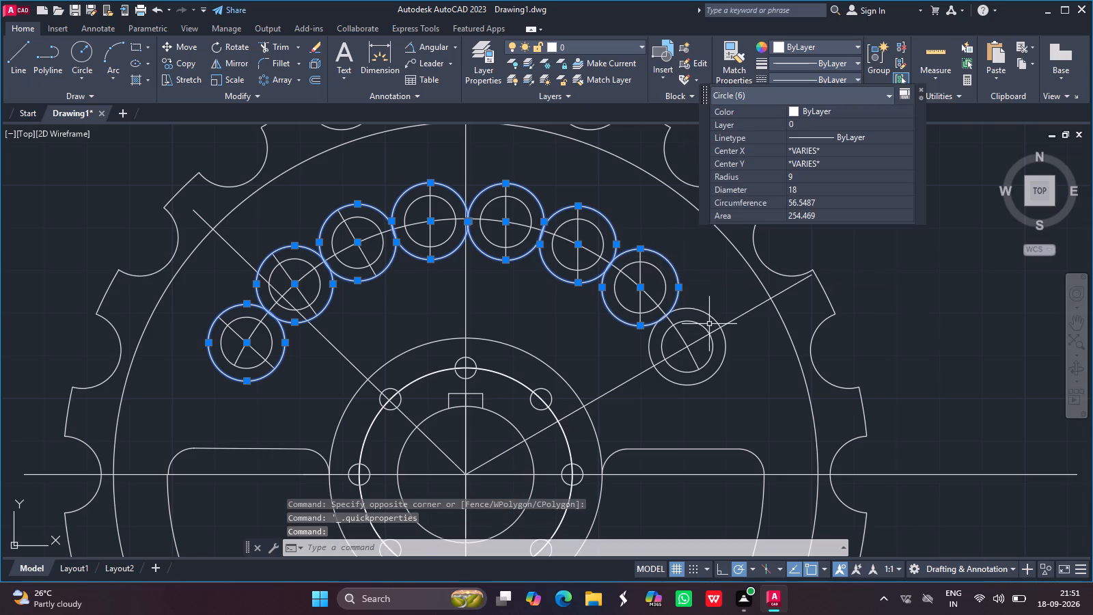
pyautogui.moveTo(708, 323); pyautogui.dragTo(708, 318)
pyautogui.click(708, 318)
pyautogui.press('Delete')
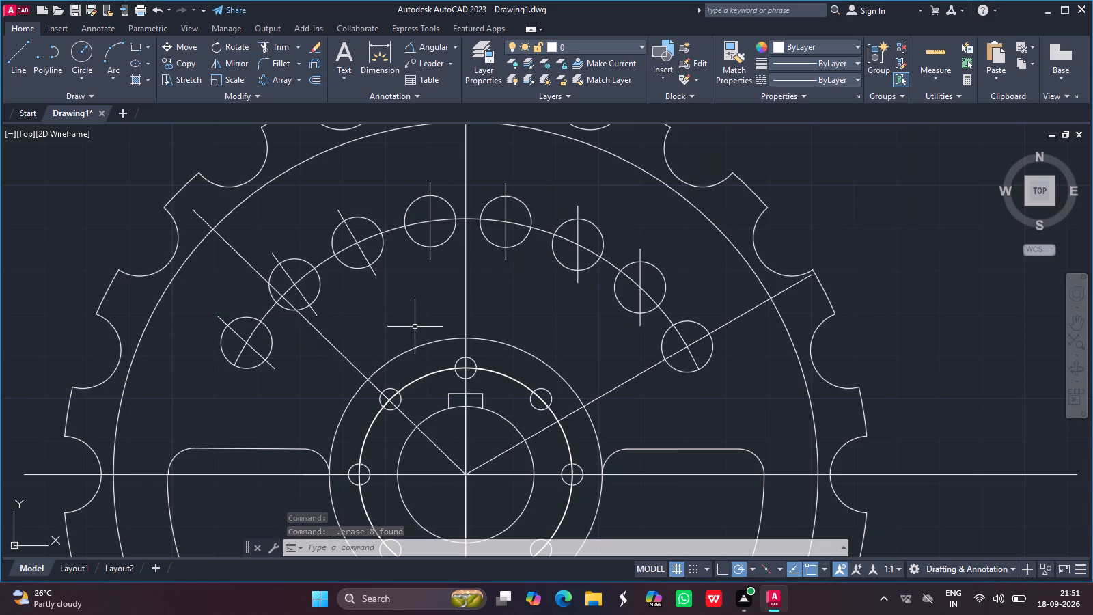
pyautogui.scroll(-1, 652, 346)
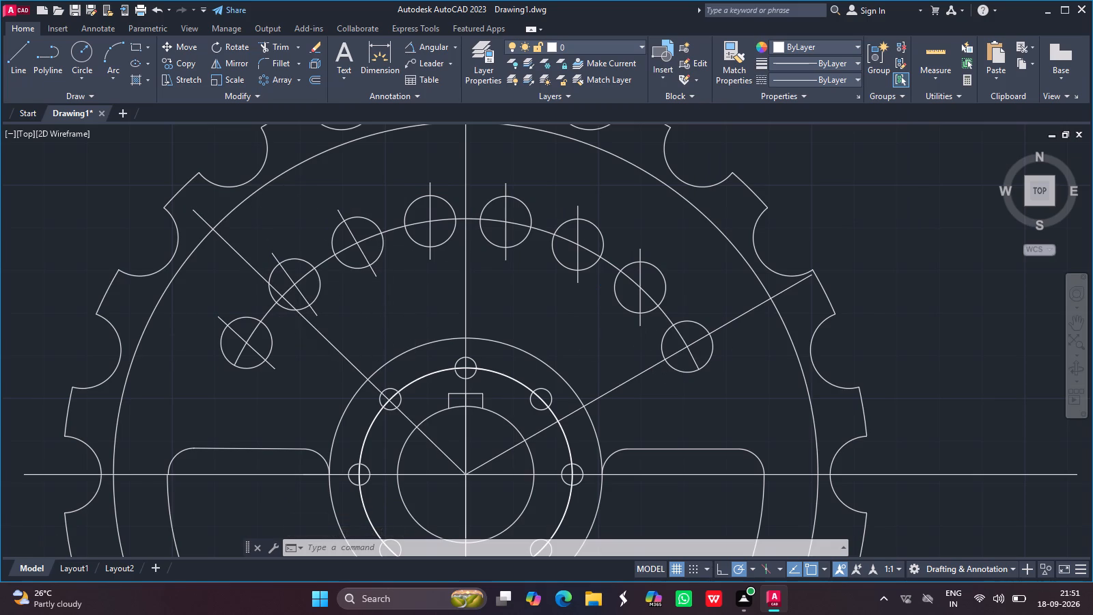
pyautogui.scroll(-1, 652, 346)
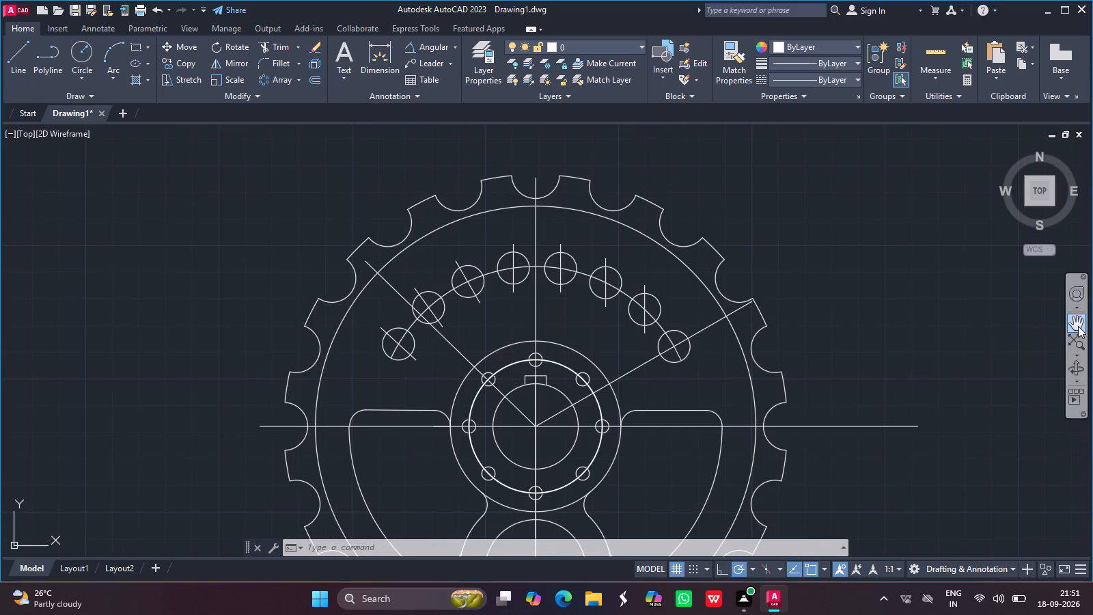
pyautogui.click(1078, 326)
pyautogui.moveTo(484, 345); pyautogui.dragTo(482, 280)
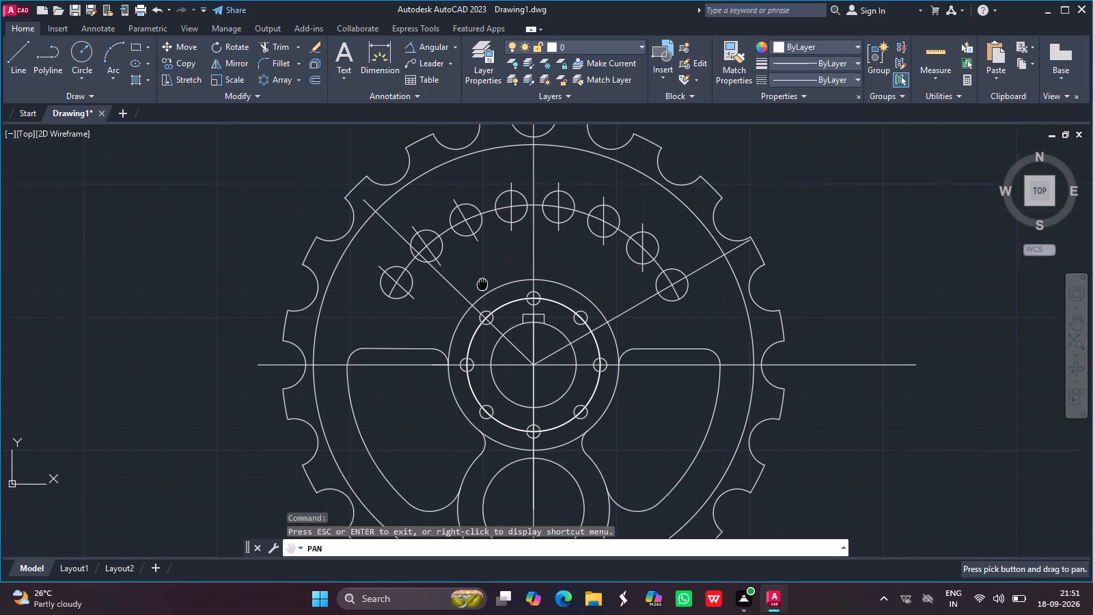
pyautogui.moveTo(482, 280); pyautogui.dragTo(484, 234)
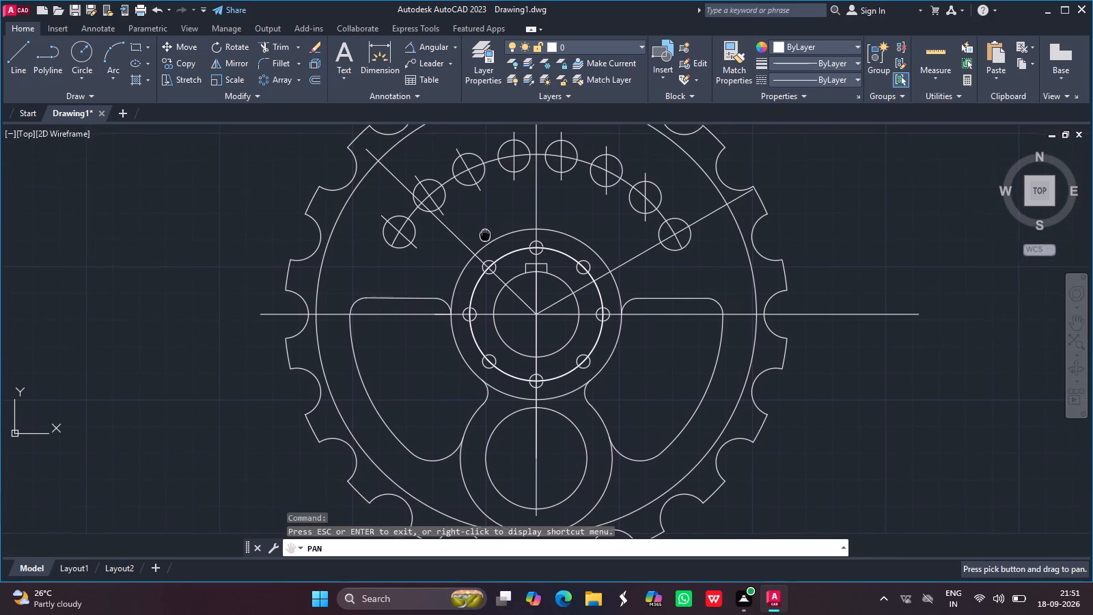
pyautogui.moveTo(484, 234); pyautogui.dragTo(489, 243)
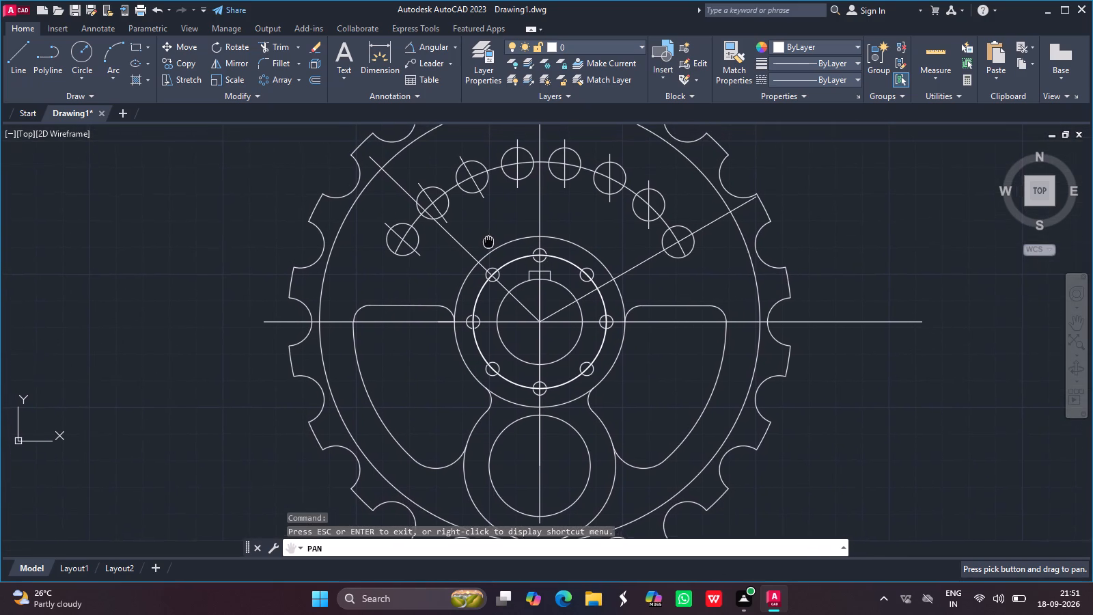
# Draw a short vertical line that extends the vertical center line above the top of the notched rim.
pyautogui.moveTo(489, 243); pyautogui.dragTo(409, 313)
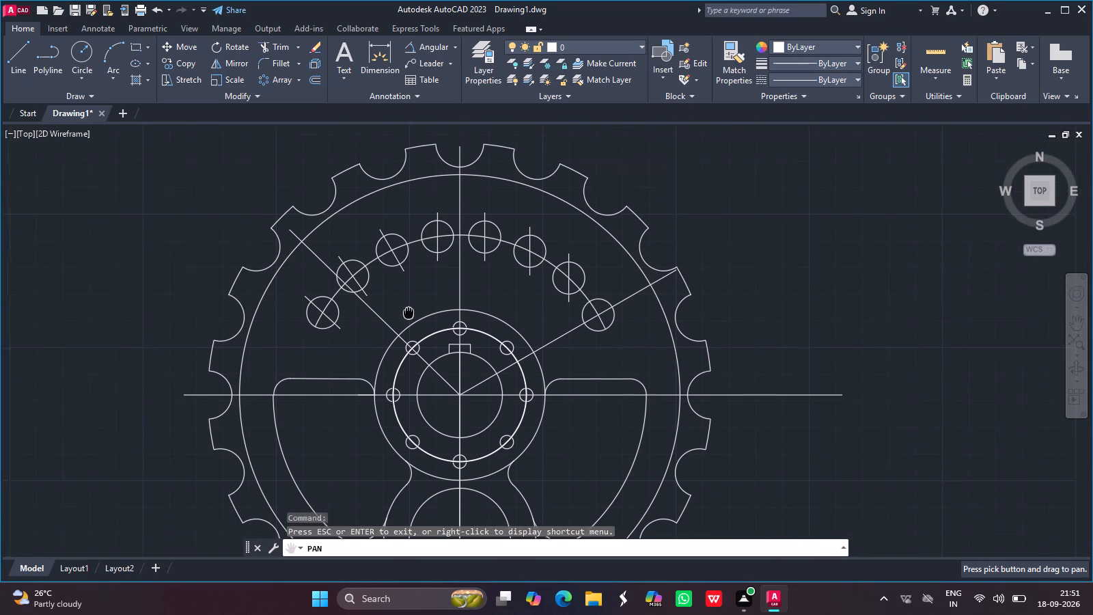
pyautogui.moveTo(409, 313); pyautogui.dragTo(411, 346)
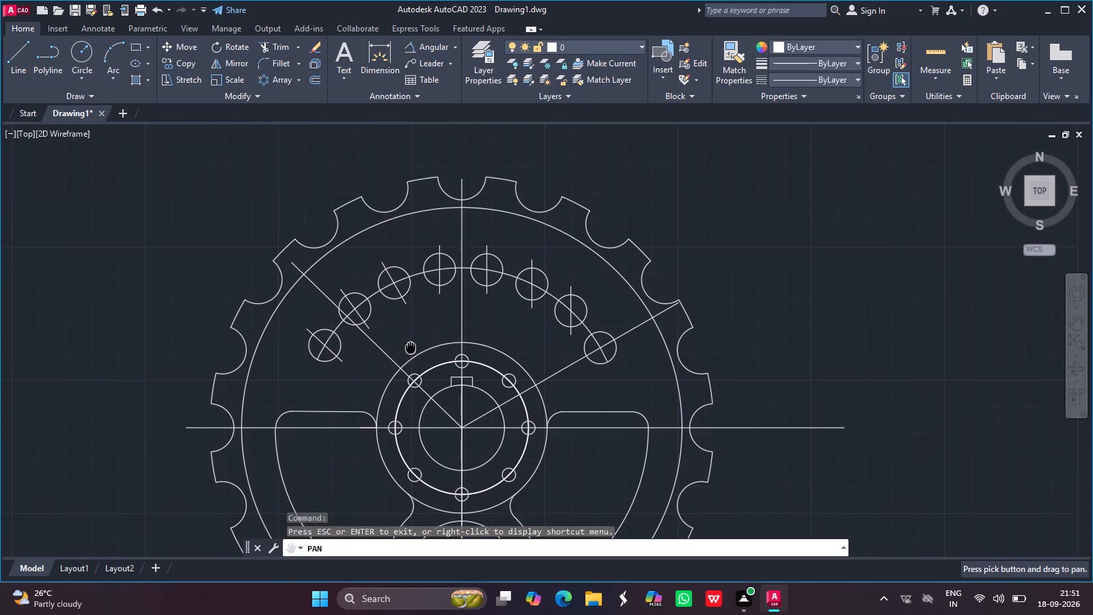
pyautogui.moveTo(411, 346); pyautogui.dragTo(485, 203)
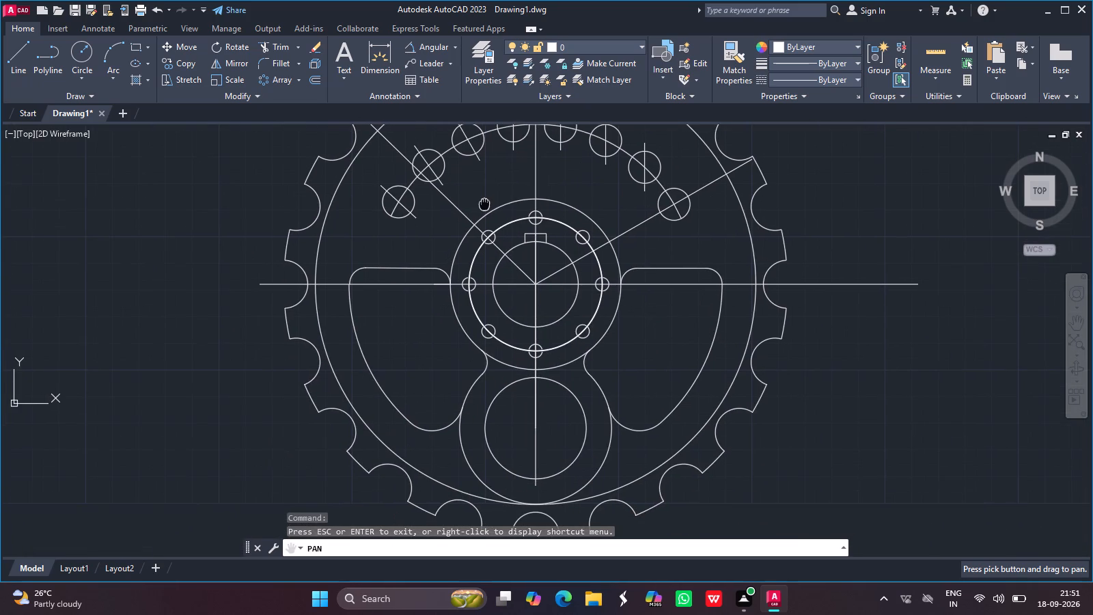
pyautogui.moveTo(485, 203); pyautogui.dragTo(458, 247)
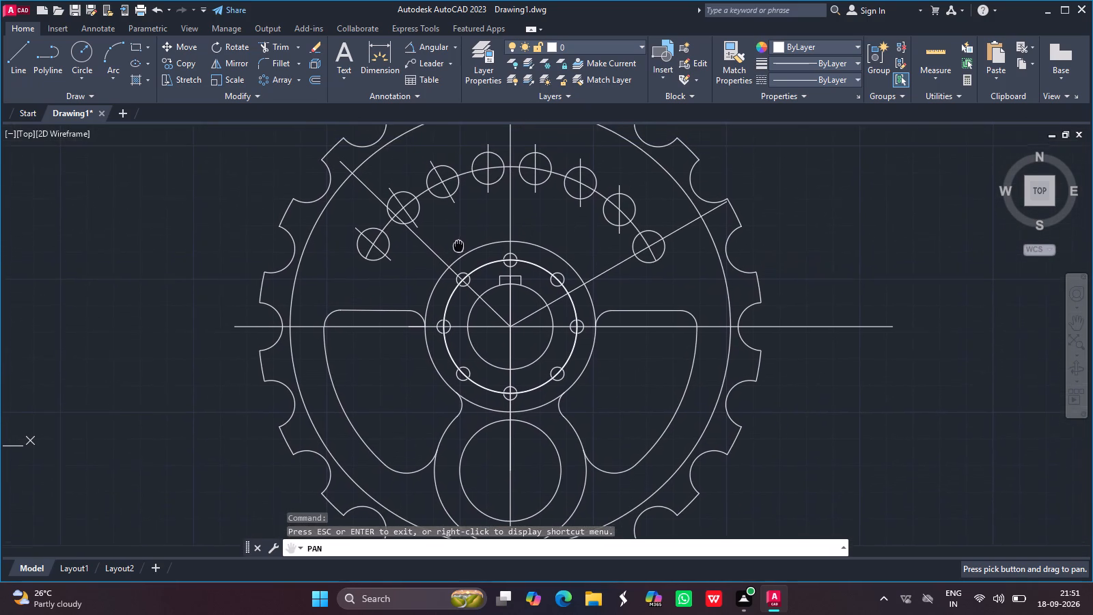
pyautogui.moveTo(458, 247); pyautogui.dragTo(454, 236)
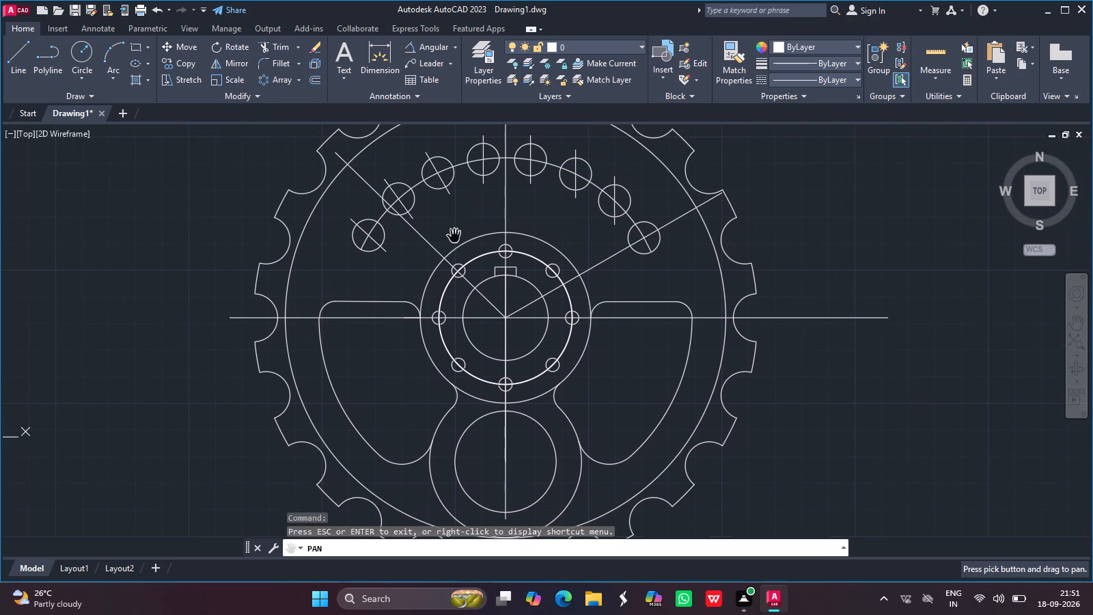
pyautogui.click(13, 60)
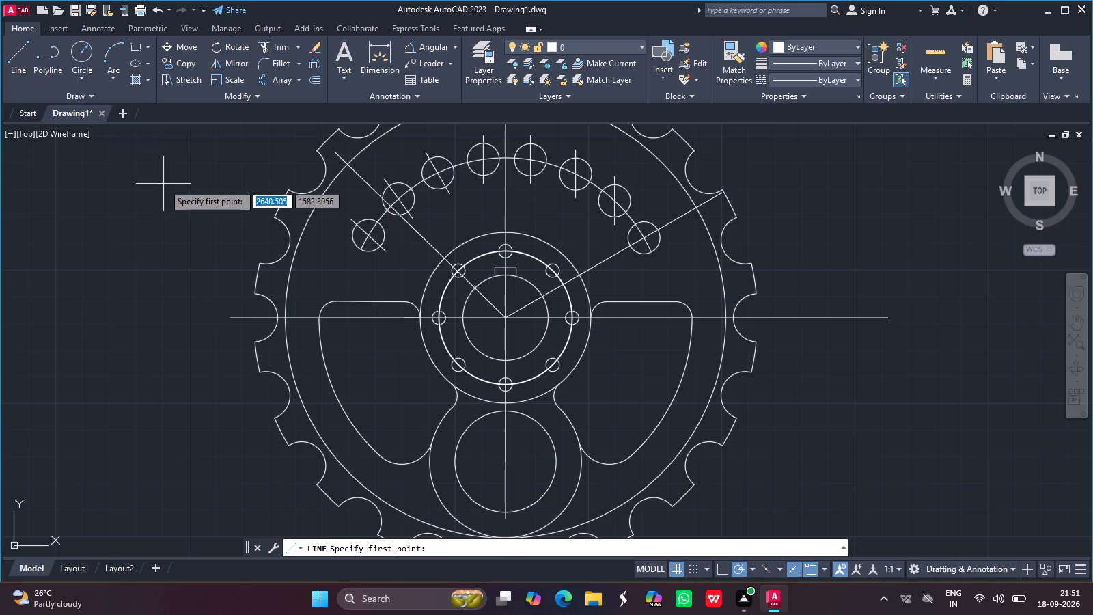
pyautogui.scroll(-4, 360, 317)
pyautogui.scroll(1, 360, 317)
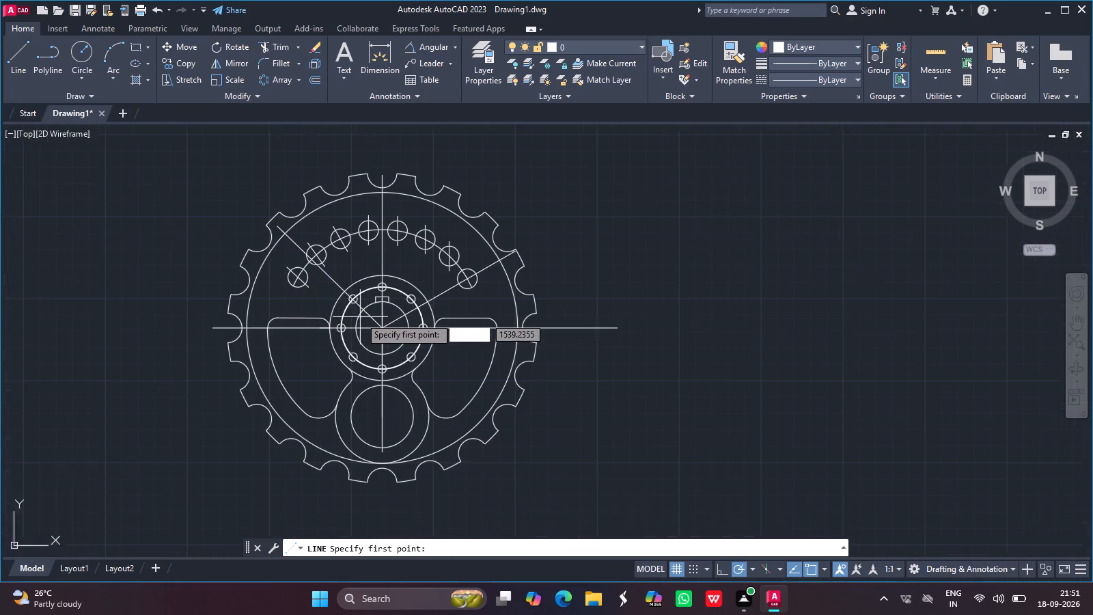
pyautogui.scroll(1, 360, 317)
pyautogui.scroll(-1, 360, 317)
pyautogui.scroll(1, 360, 317)
pyautogui.scroll(-1, 360, 317)
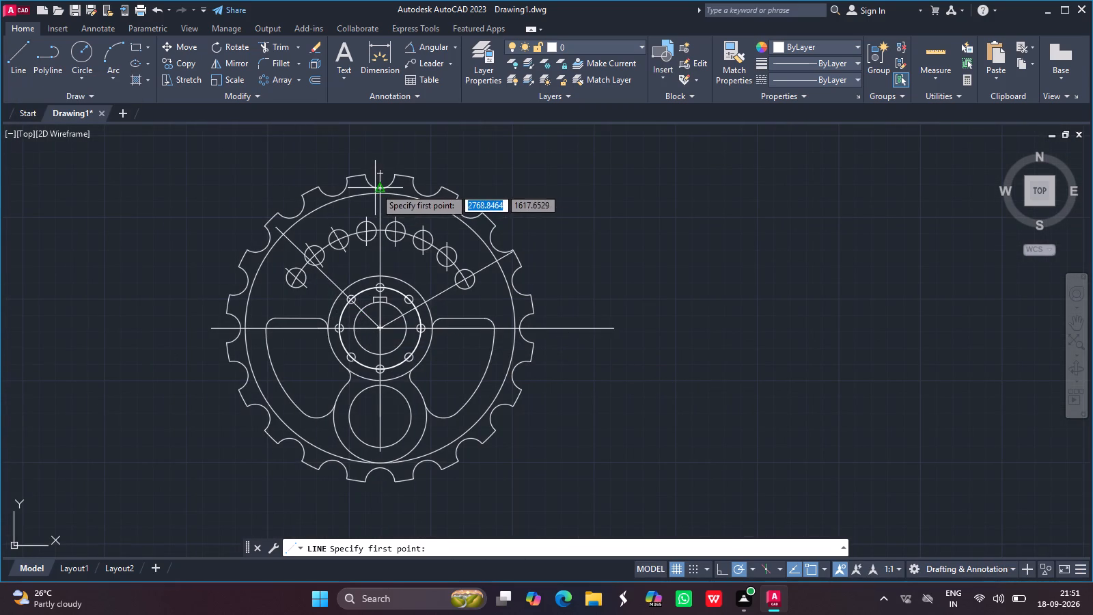
pyautogui.moveTo(383, 173); pyautogui.dragTo(383, 167)
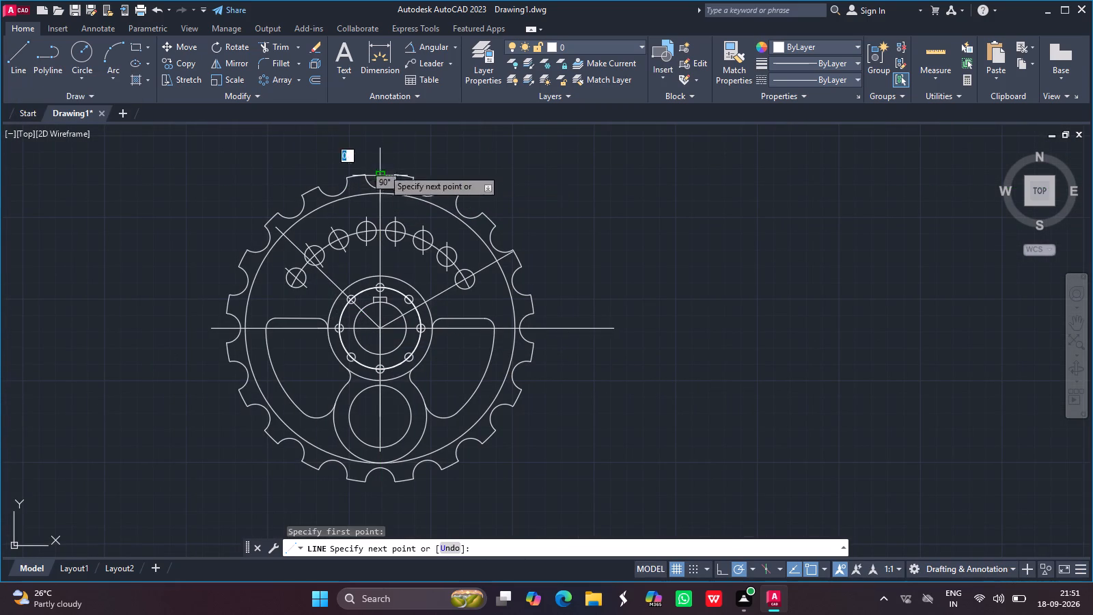
pyautogui.moveTo(383, 167); pyautogui.dragTo(382, 154)
pyautogui.click(382, 154)
pyautogui.press('Return')
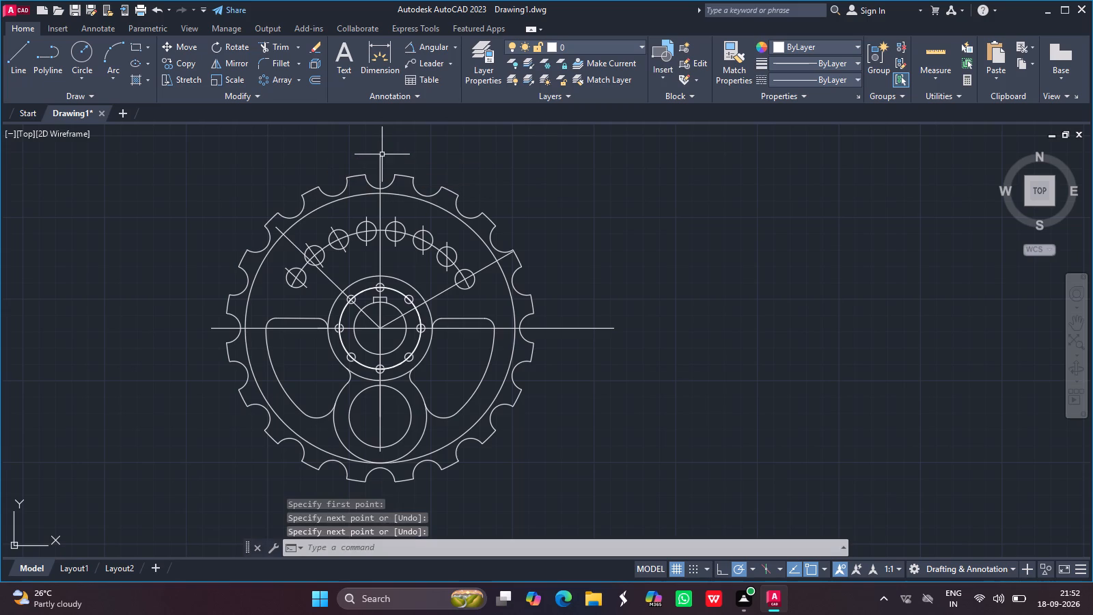
# Draw a vertical line from the lower end of the vertical center line to just below the notched rim.
pyautogui.click(14, 54)
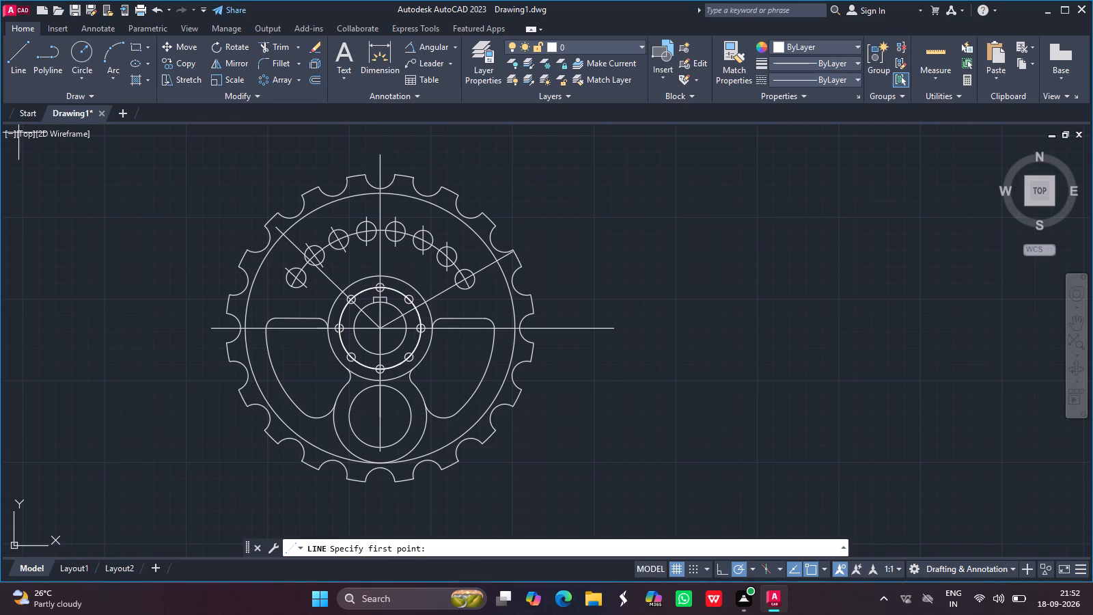
pyautogui.moveTo(381, 452); pyautogui.dragTo(381, 508)
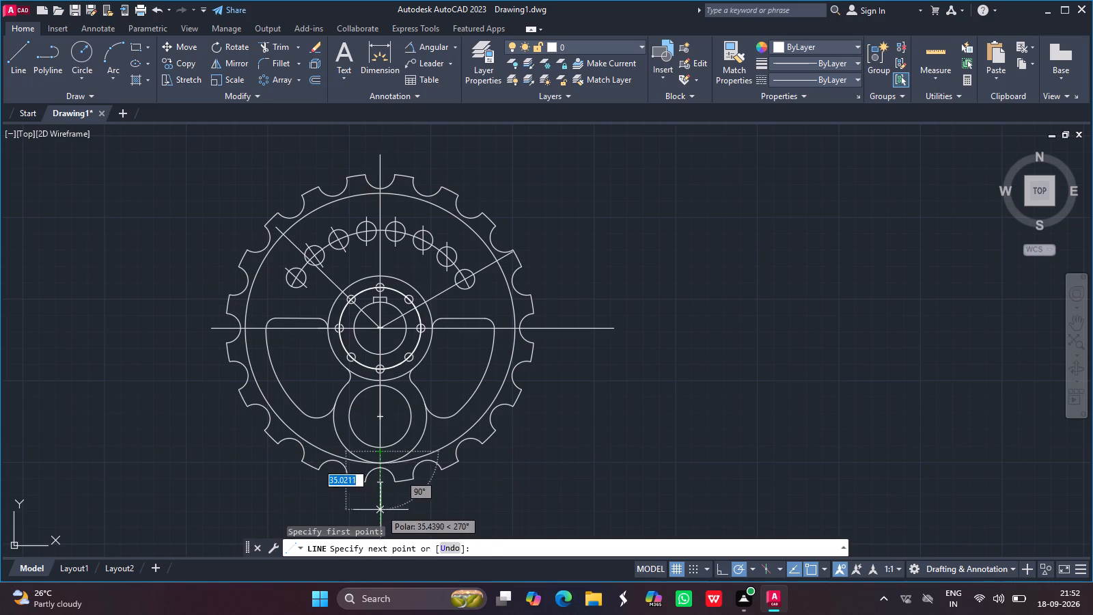
pyautogui.moveTo(381, 508); pyautogui.dragTo(381, 497)
pyautogui.click(381, 497)
pyautogui.press('Return')
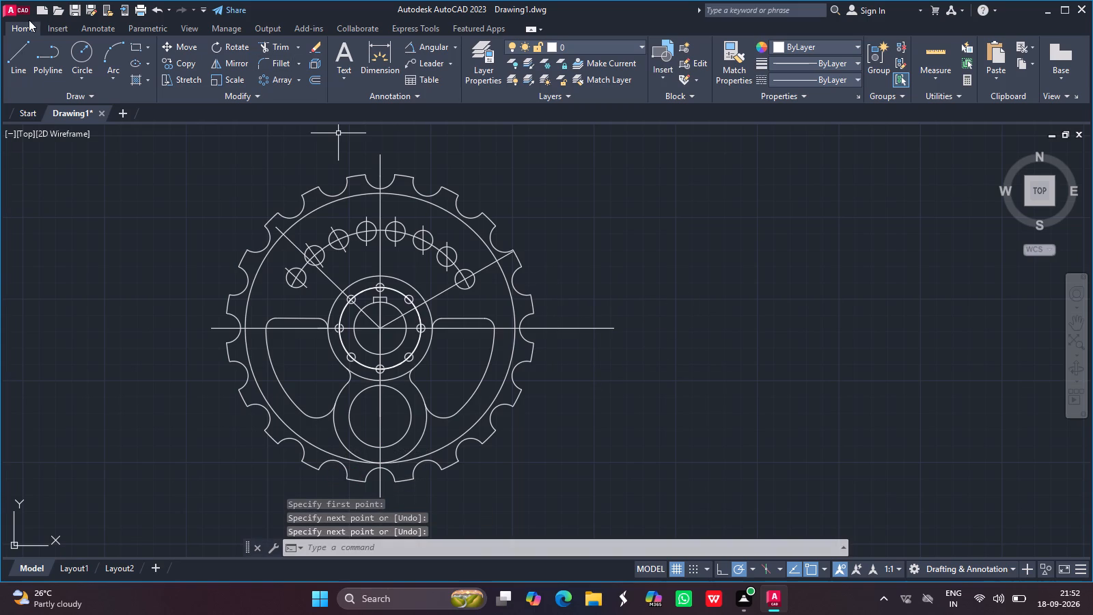
# Trim the horizontal center line's overhang right of the rim against a short temporary vertical line, and remove that line too.
pyautogui.click(11, 53)
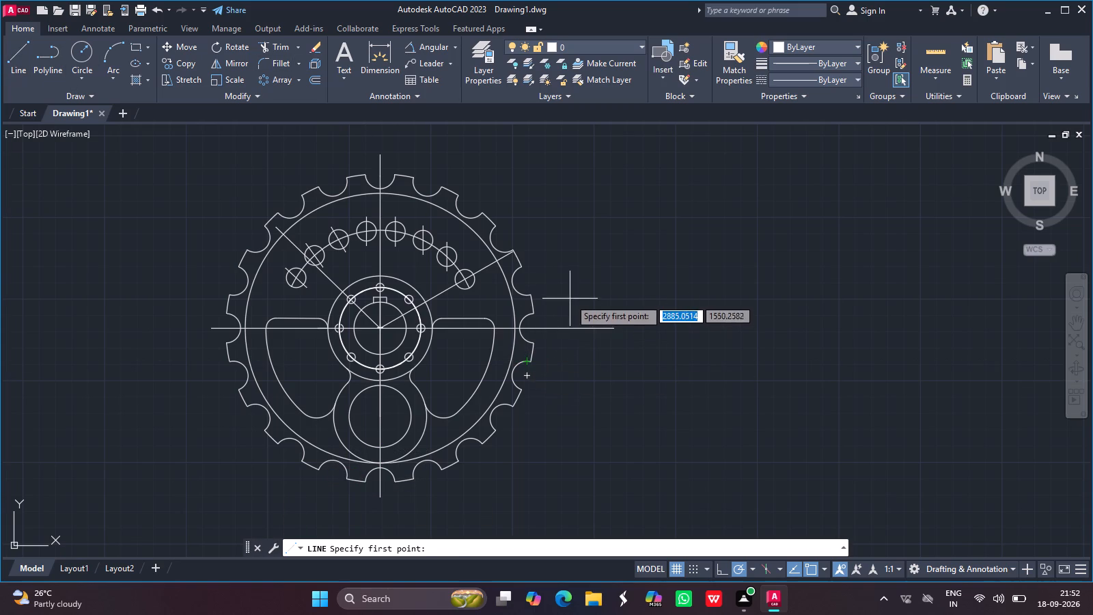
pyautogui.moveTo(570, 299); pyautogui.dragTo(569, 342)
pyautogui.click(569, 342)
pyautogui.press('Return')
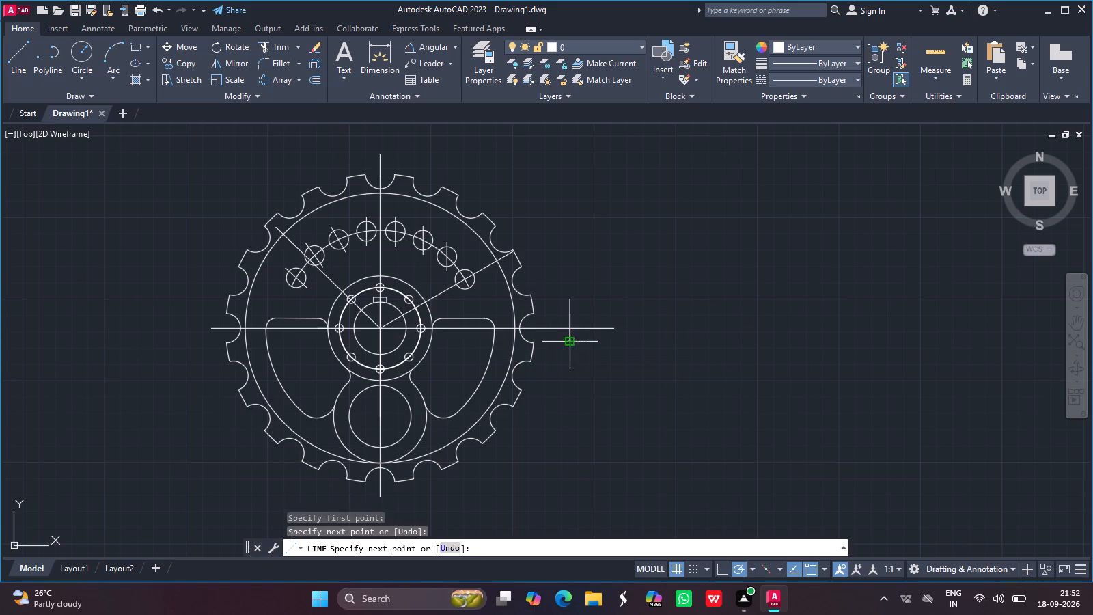
pyautogui.click(271, 46)
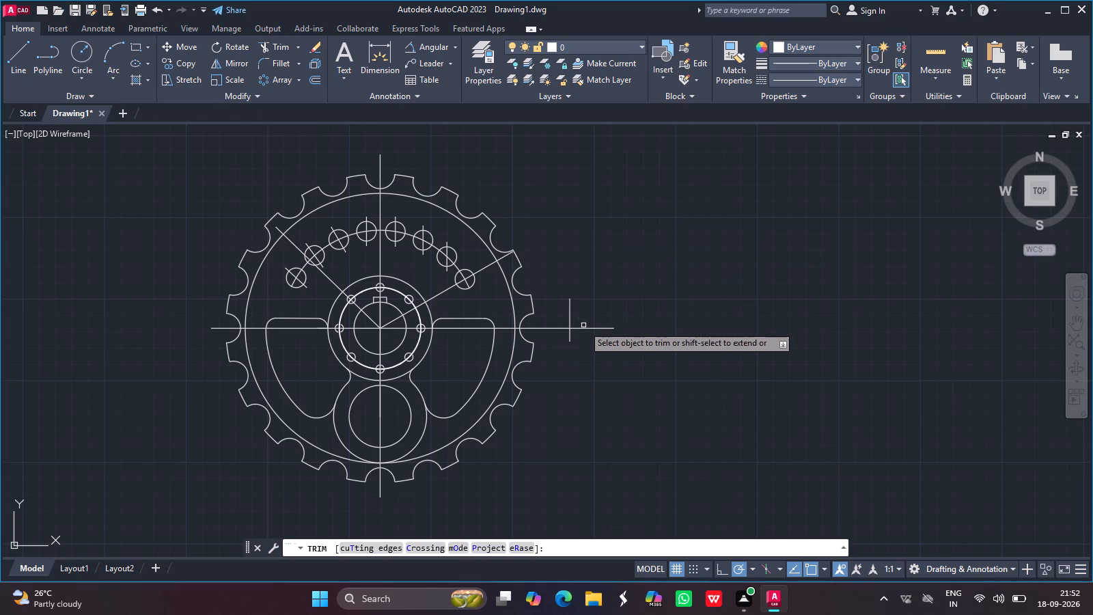
pyautogui.click(583, 327)
pyautogui.click(570, 321)
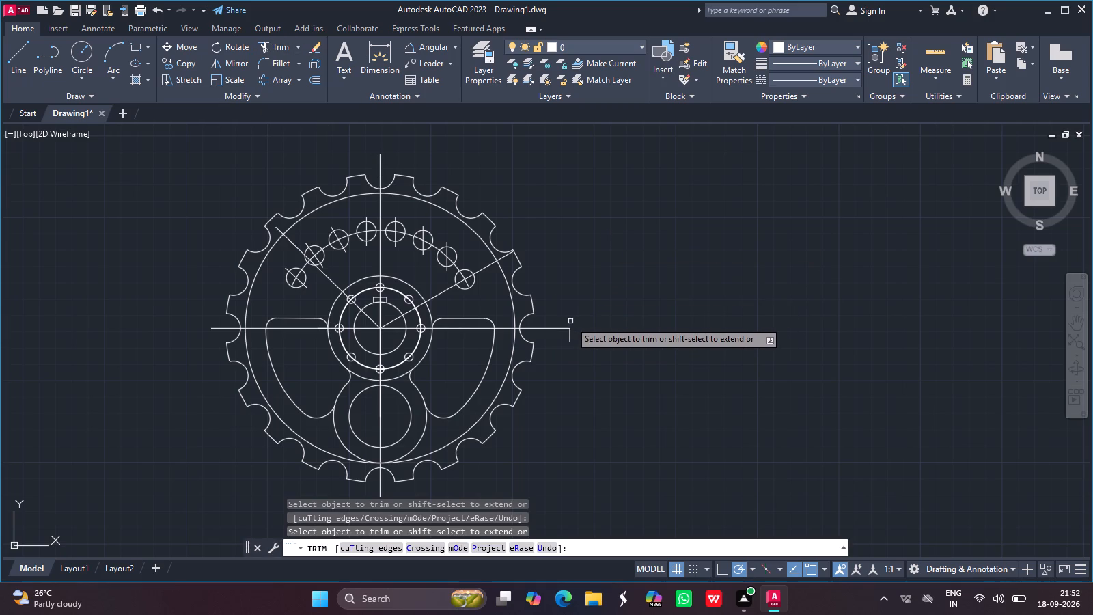
pyautogui.click(571, 338)
pyautogui.press('Return')
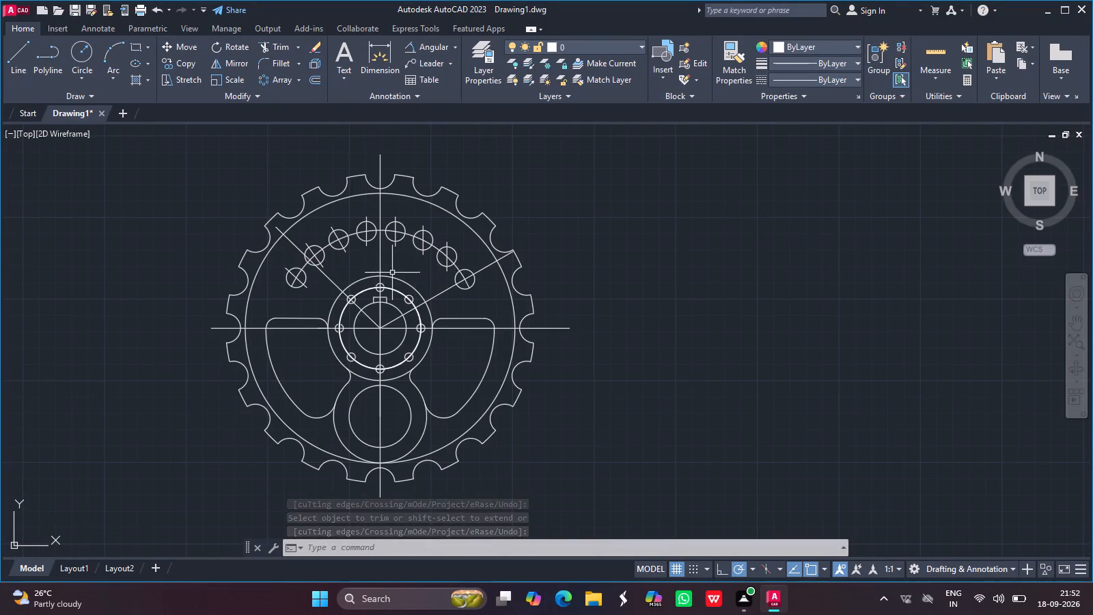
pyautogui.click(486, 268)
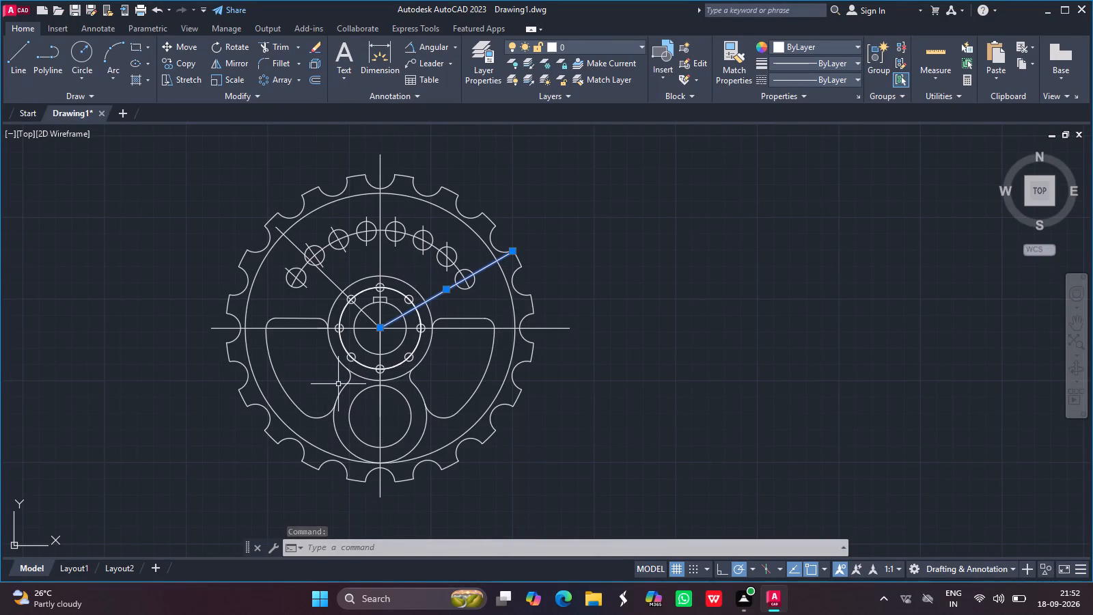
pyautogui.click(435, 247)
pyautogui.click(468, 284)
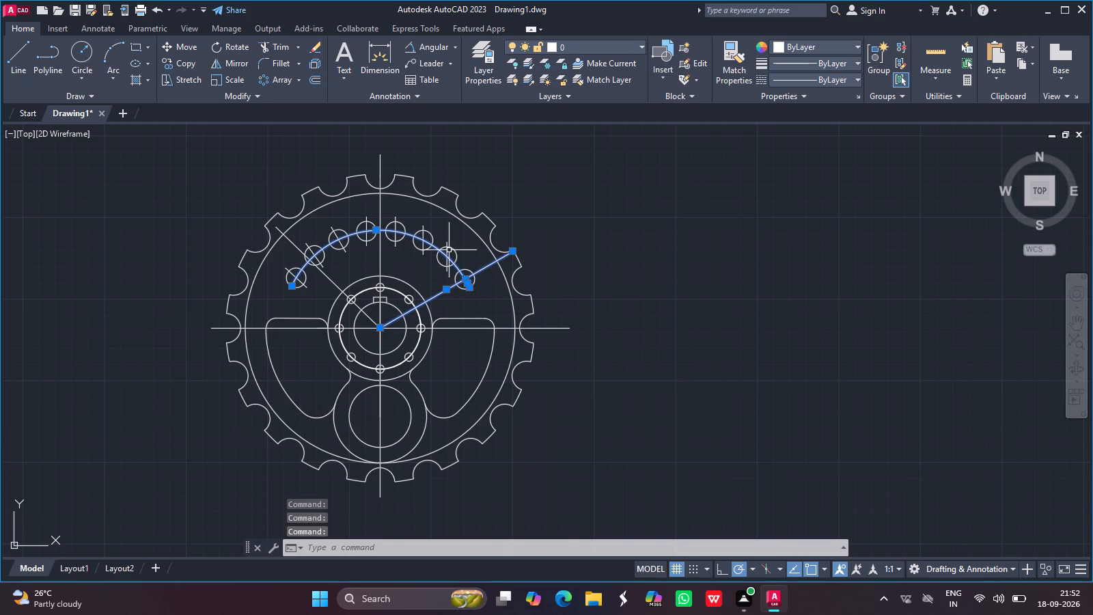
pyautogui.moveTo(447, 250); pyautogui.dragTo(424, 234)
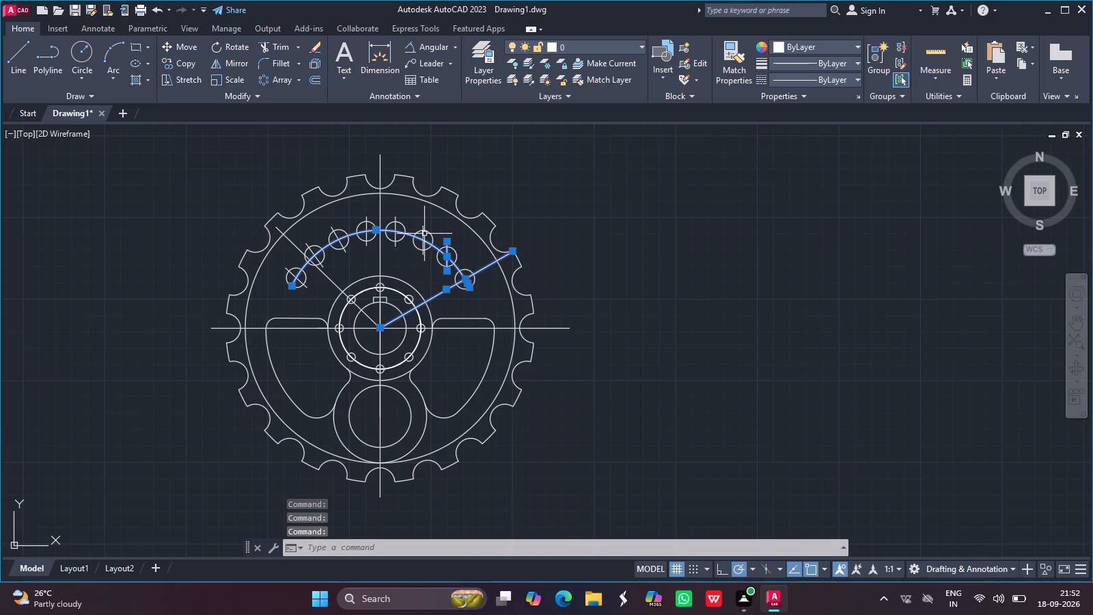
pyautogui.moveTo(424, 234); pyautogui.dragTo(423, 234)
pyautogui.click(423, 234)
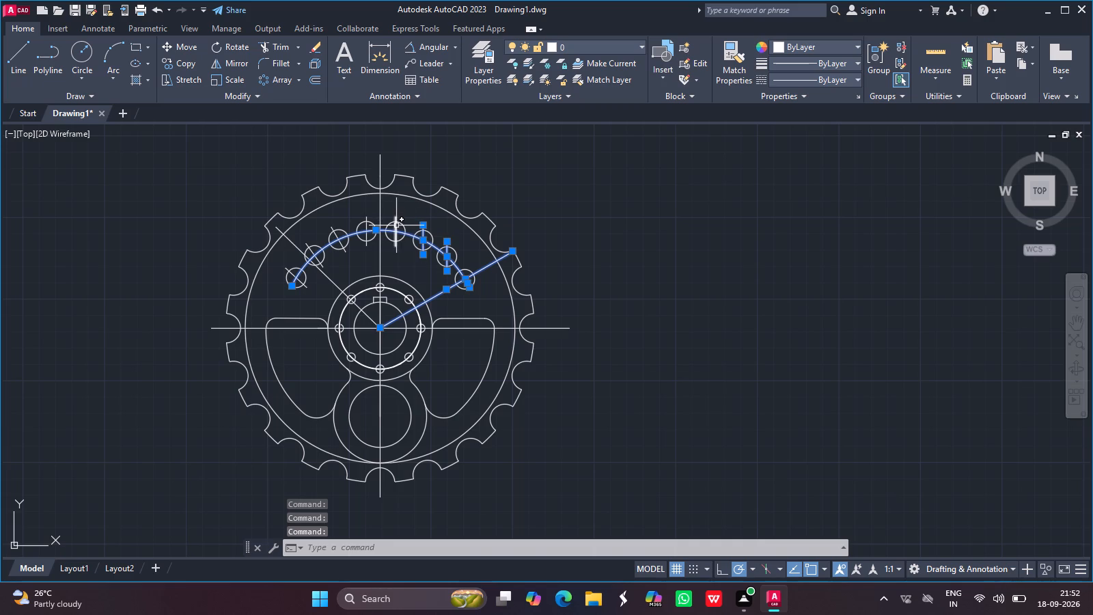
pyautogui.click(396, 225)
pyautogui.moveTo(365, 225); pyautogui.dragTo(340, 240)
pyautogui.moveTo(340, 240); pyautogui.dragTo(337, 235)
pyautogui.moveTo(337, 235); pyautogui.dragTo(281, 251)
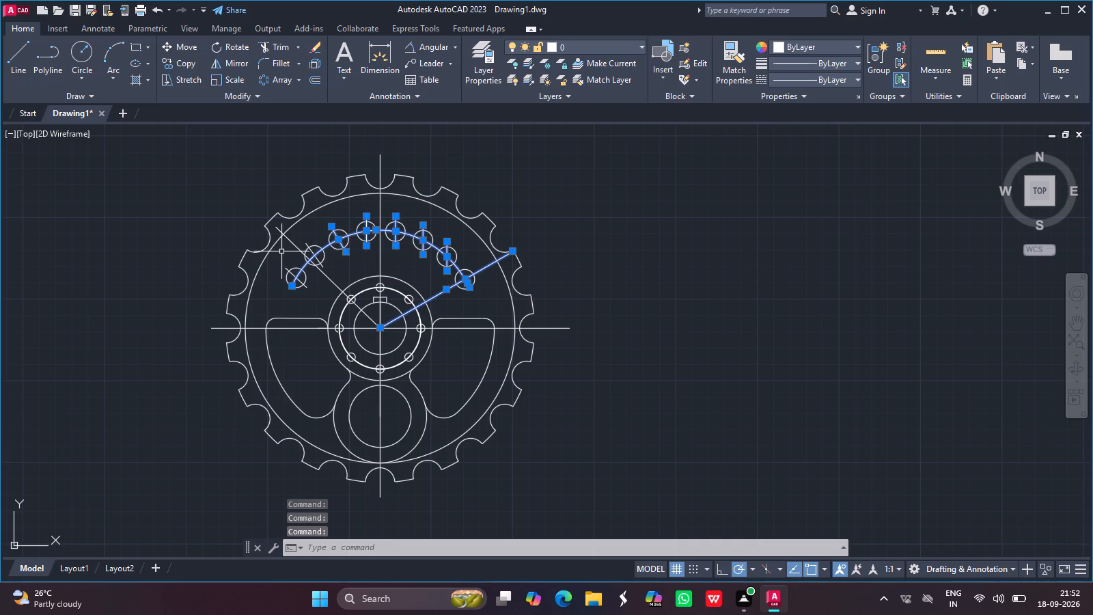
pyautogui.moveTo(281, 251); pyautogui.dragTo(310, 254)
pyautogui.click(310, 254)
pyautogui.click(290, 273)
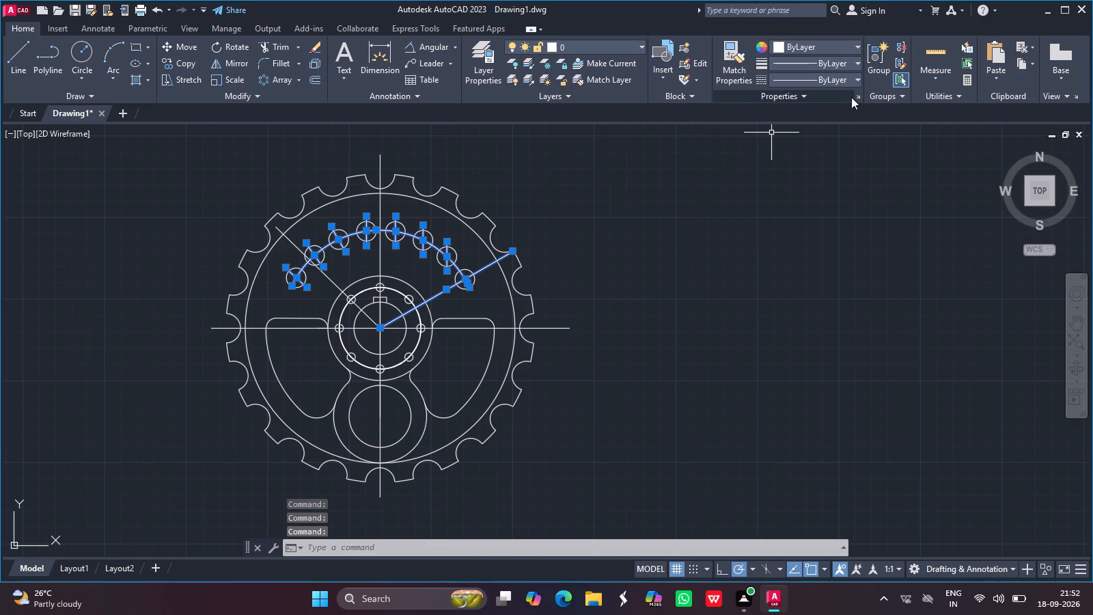
# Load the CENTER linetype into the drawing.
pyautogui.click(858, 80)
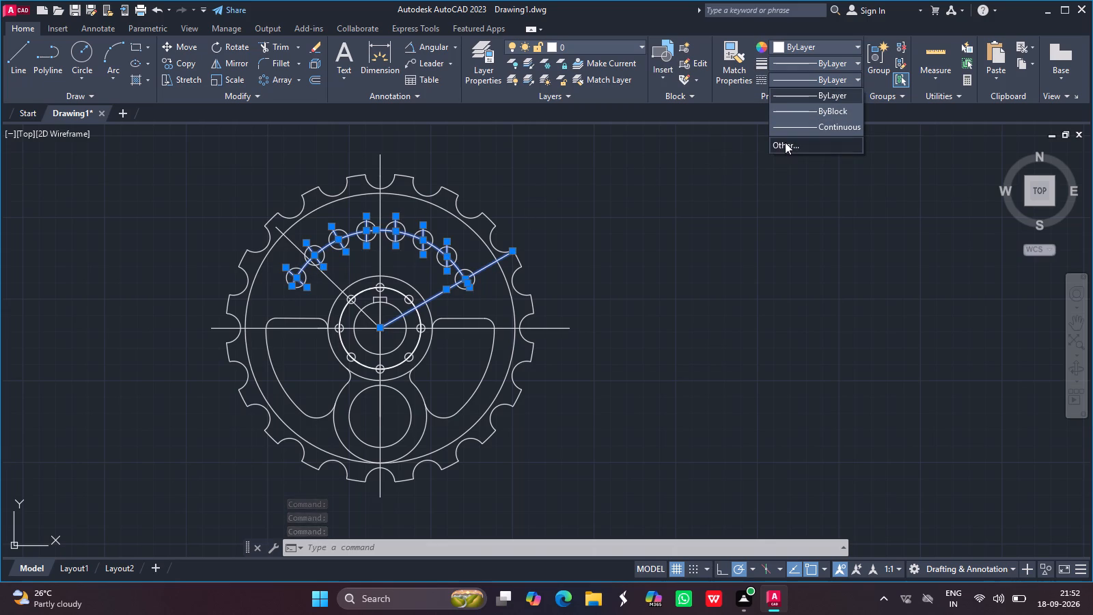
pyautogui.click(785, 142)
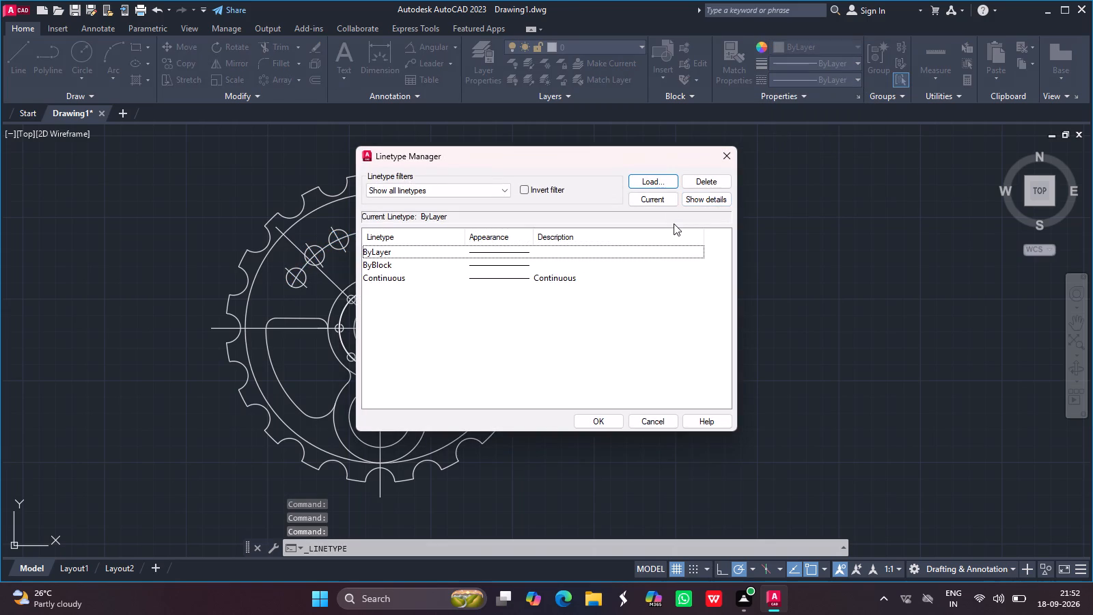
pyautogui.click(658, 184)
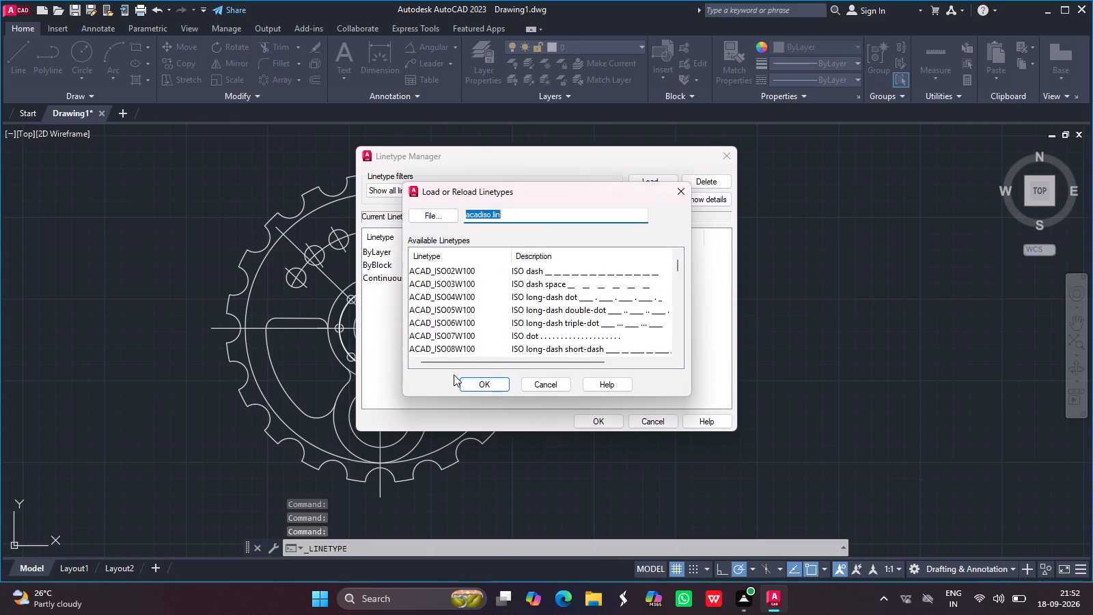
pyautogui.scroll(-4, 465, 340)
pyautogui.moveTo(439, 347); pyautogui.dragTo(471, 382)
pyautogui.click(471, 382)
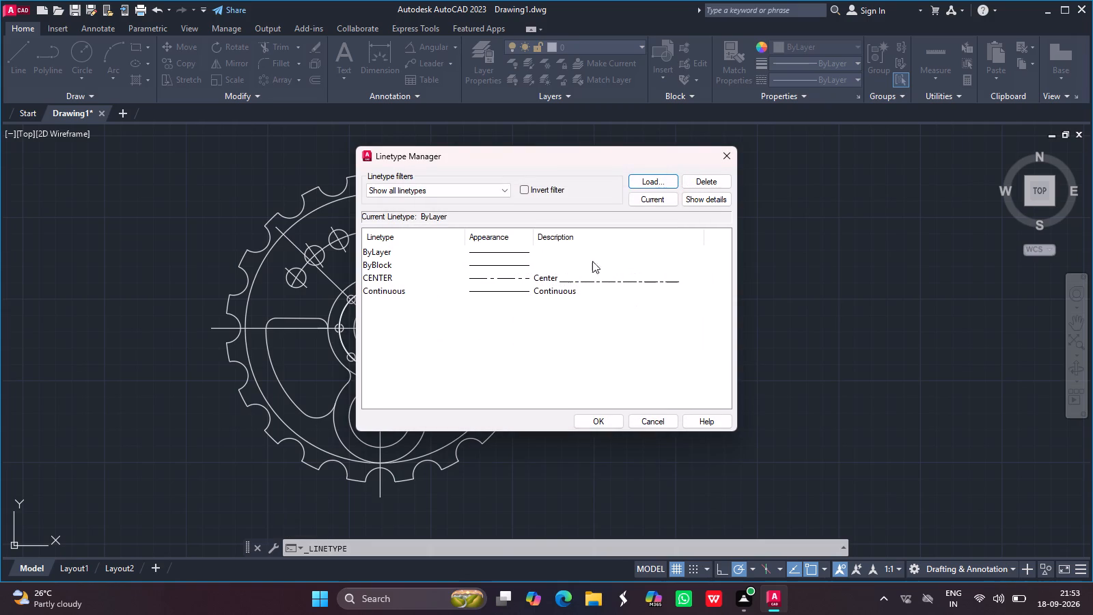
pyautogui.click(578, 419)
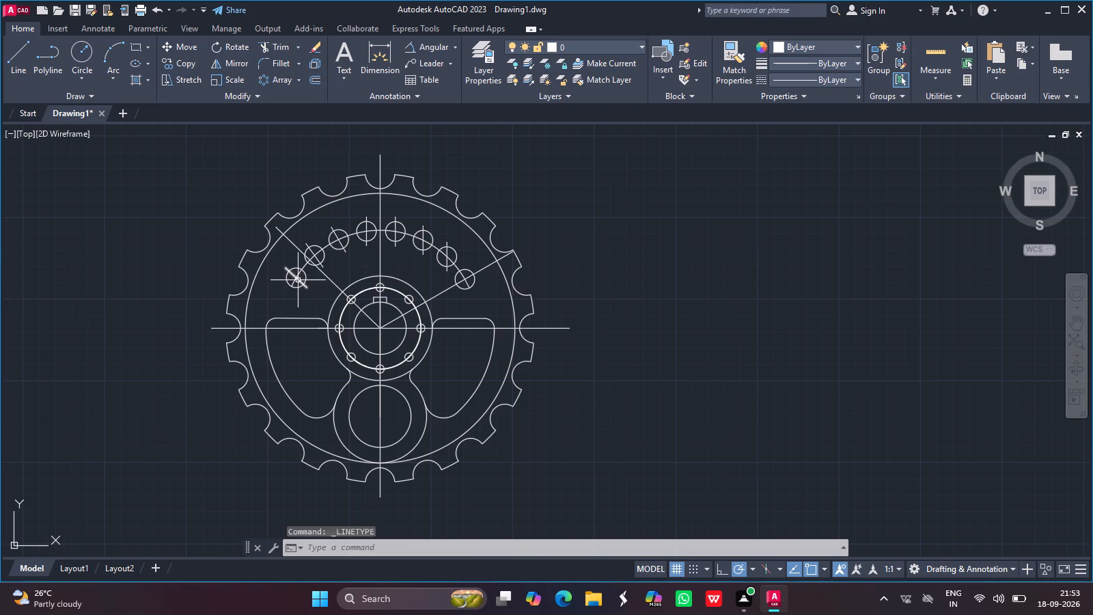
# Assign the CENTER linetype to the upper holes' short center marks, the hole arc and the radial line through the rightmost hole.
pyautogui.click(298, 280)
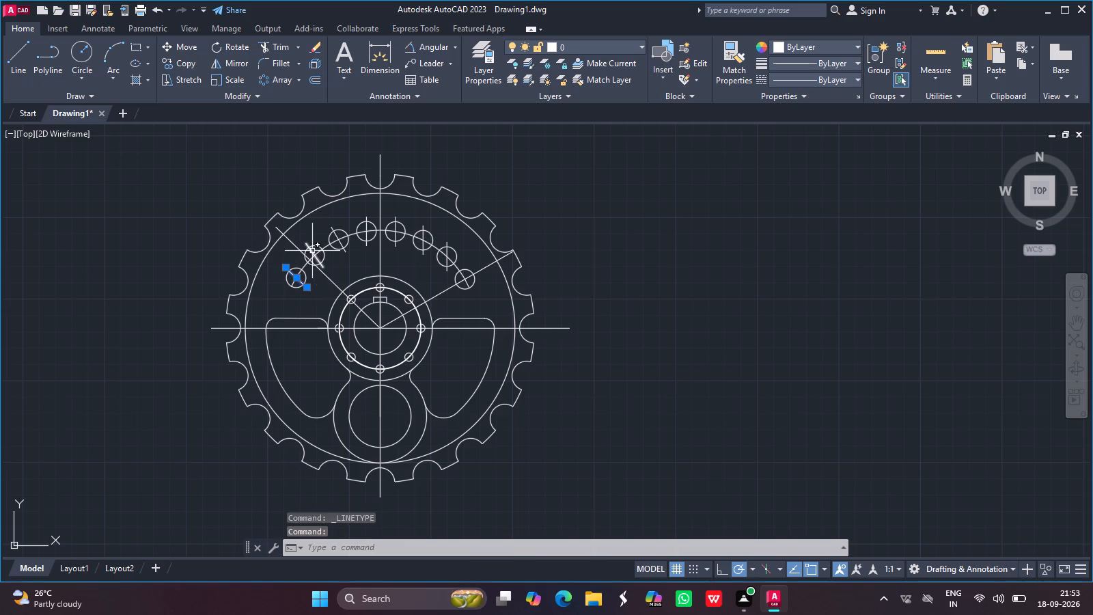
pyautogui.moveTo(312, 251); pyautogui.dragTo(340, 236)
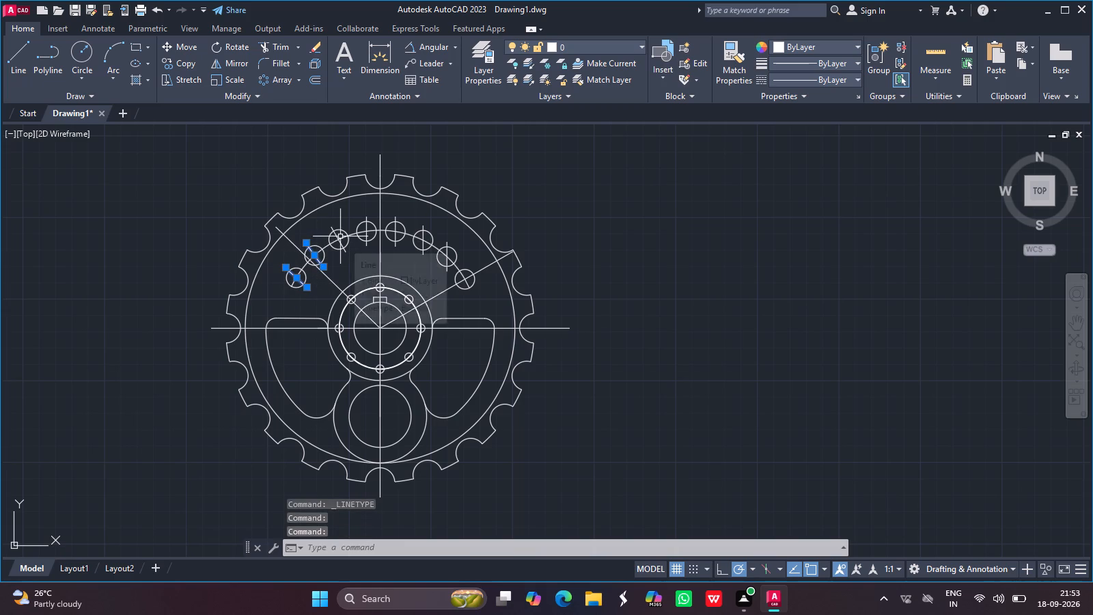
pyautogui.moveTo(340, 236); pyautogui.dragTo(337, 236)
pyautogui.click(337, 236)
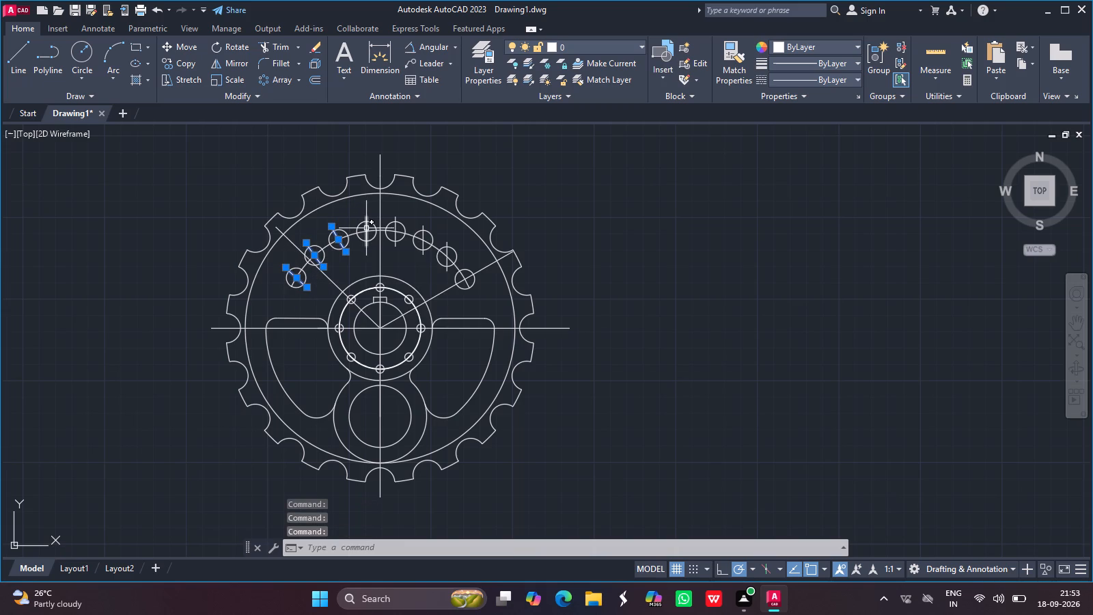
pyautogui.moveTo(366, 228); pyautogui.dragTo(396, 228)
pyautogui.moveTo(396, 228); pyautogui.dragTo(425, 233)
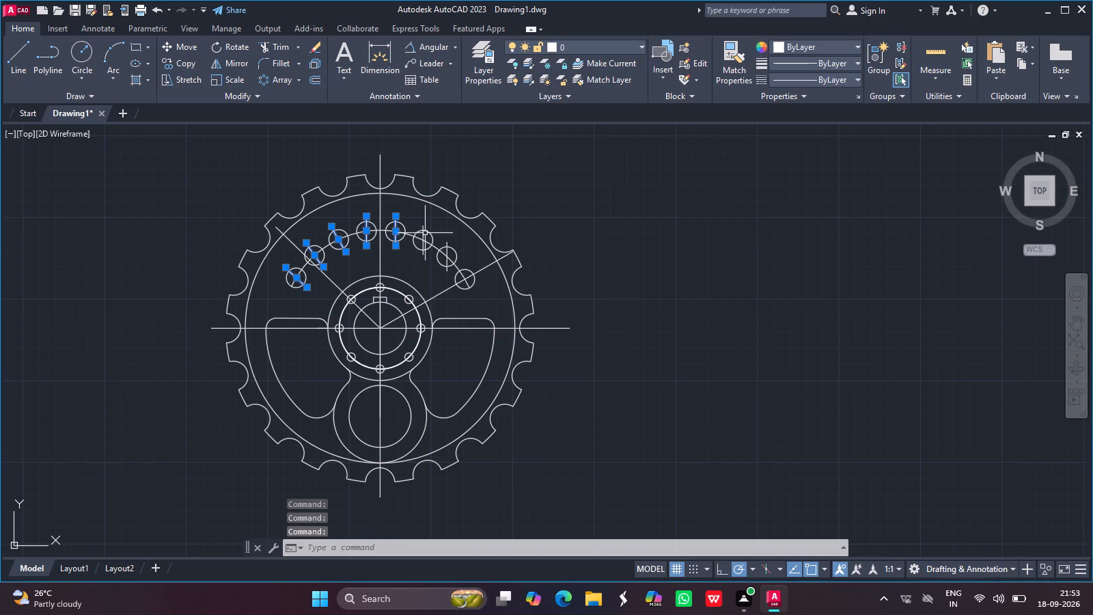
pyautogui.moveTo(425, 233); pyautogui.dragTo(424, 236)
pyautogui.moveTo(424, 236); pyautogui.dragTo(446, 253)
pyautogui.moveTo(446, 253); pyautogui.dragTo(468, 279)
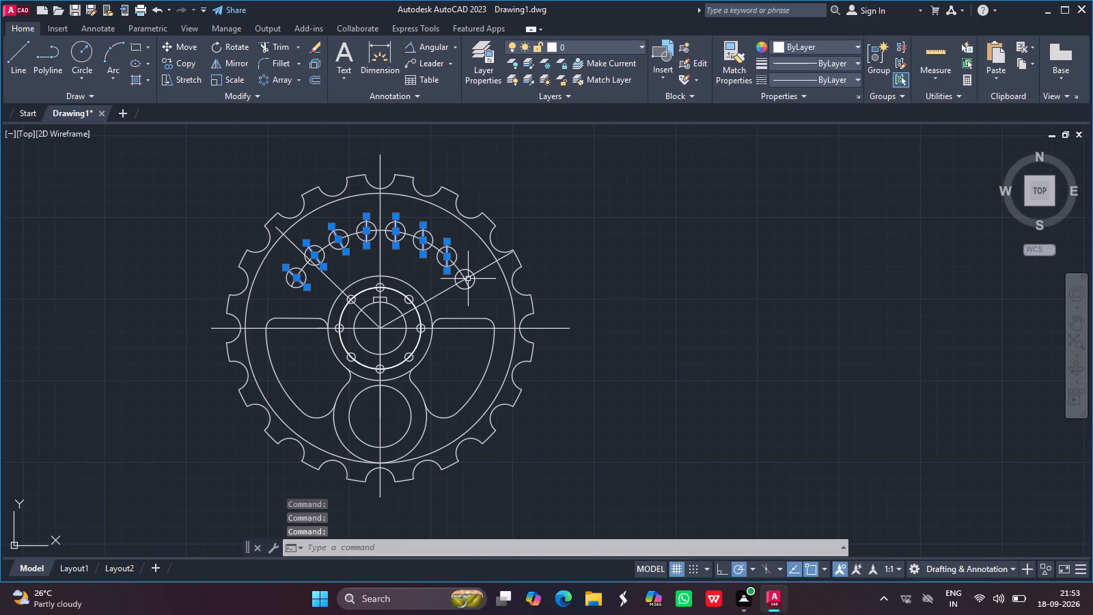
pyautogui.moveTo(468, 279); pyautogui.dragTo(469, 278)
pyautogui.click(469, 278)
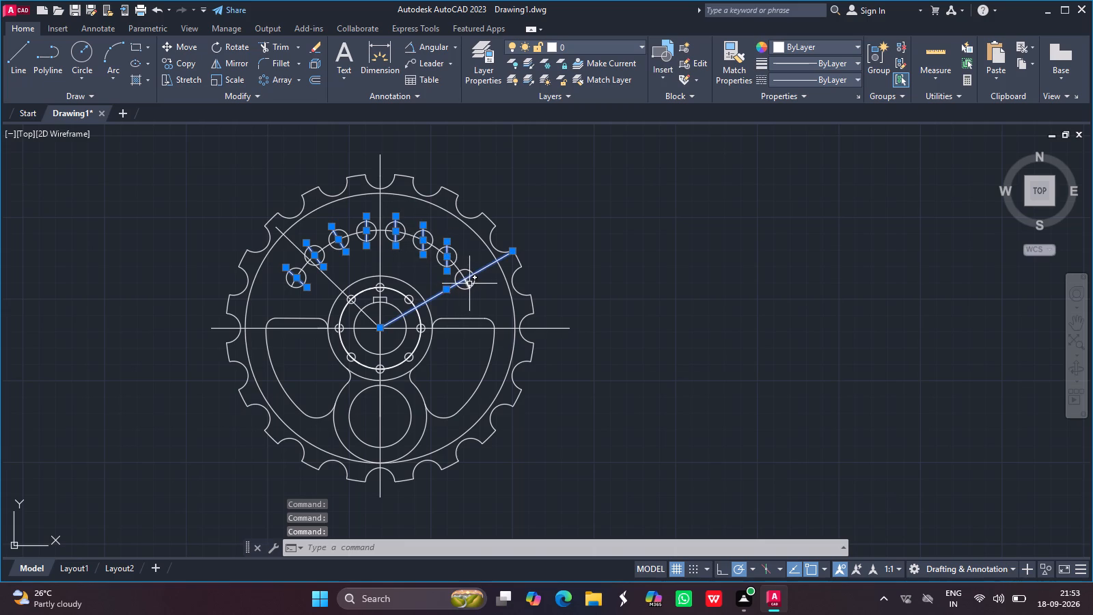
pyautogui.click(469, 284)
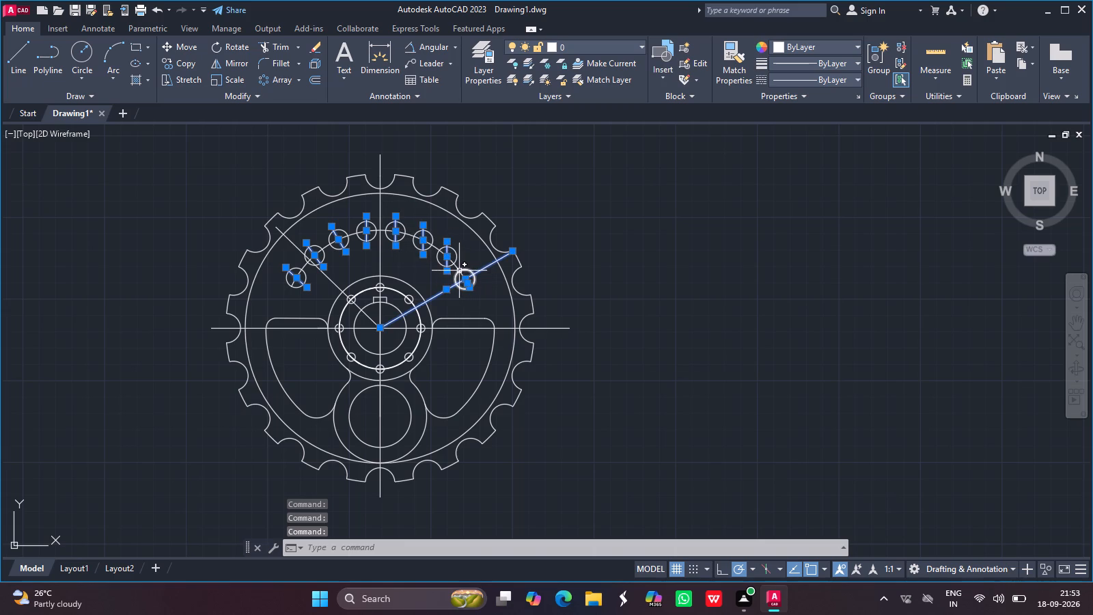
pyautogui.click(458, 268)
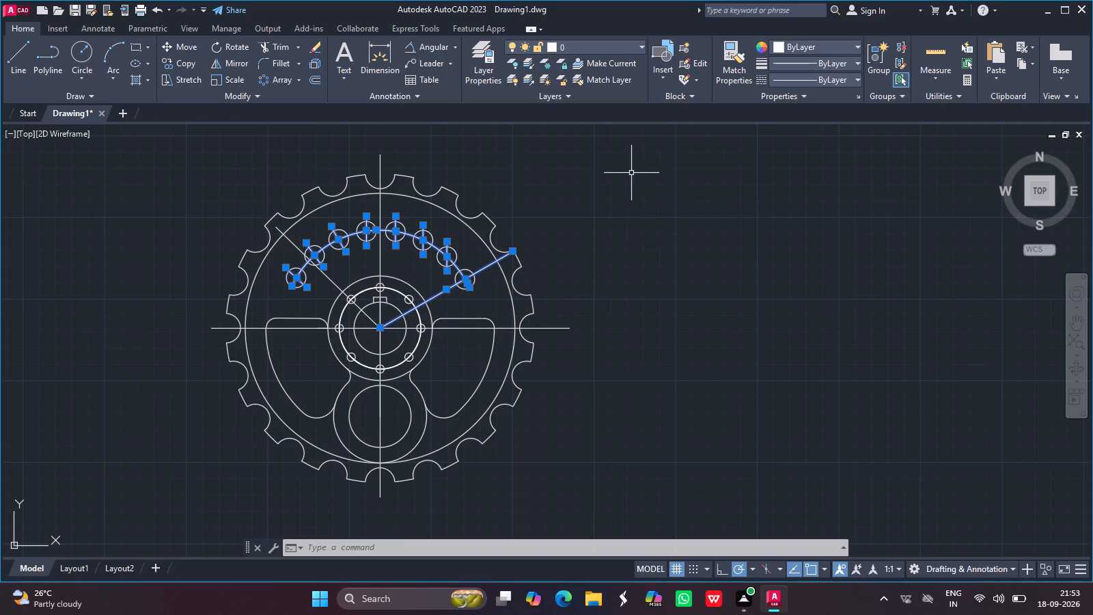
pyautogui.click(853, 80)
pyautogui.click(812, 129)
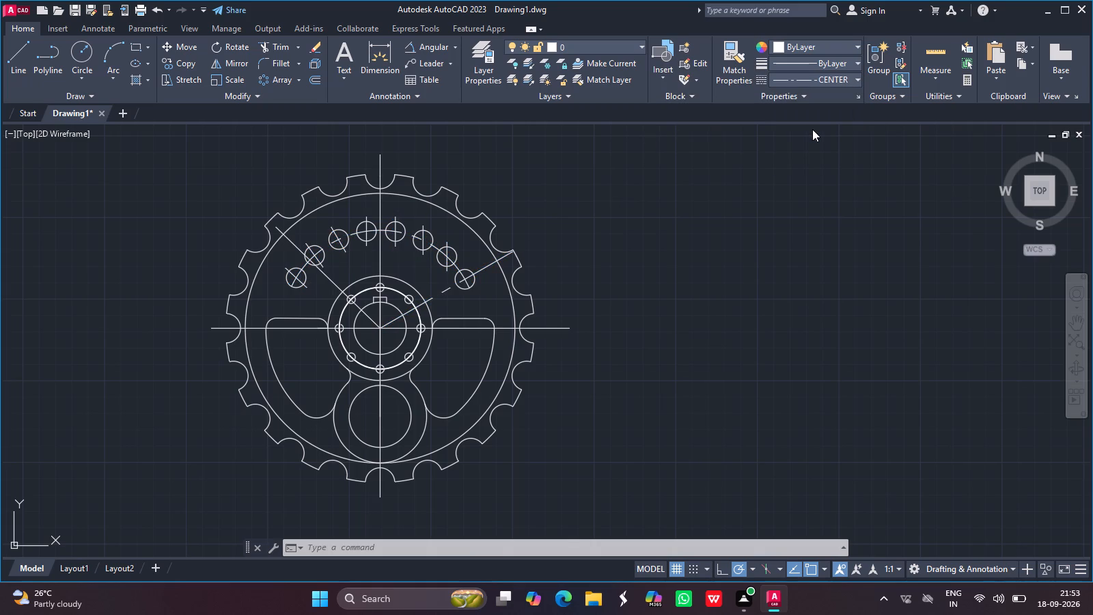
# Set the linetype scale of the selected center marks, hole arc and radial line to 0.25.
pyautogui.rightClick(538, 239)
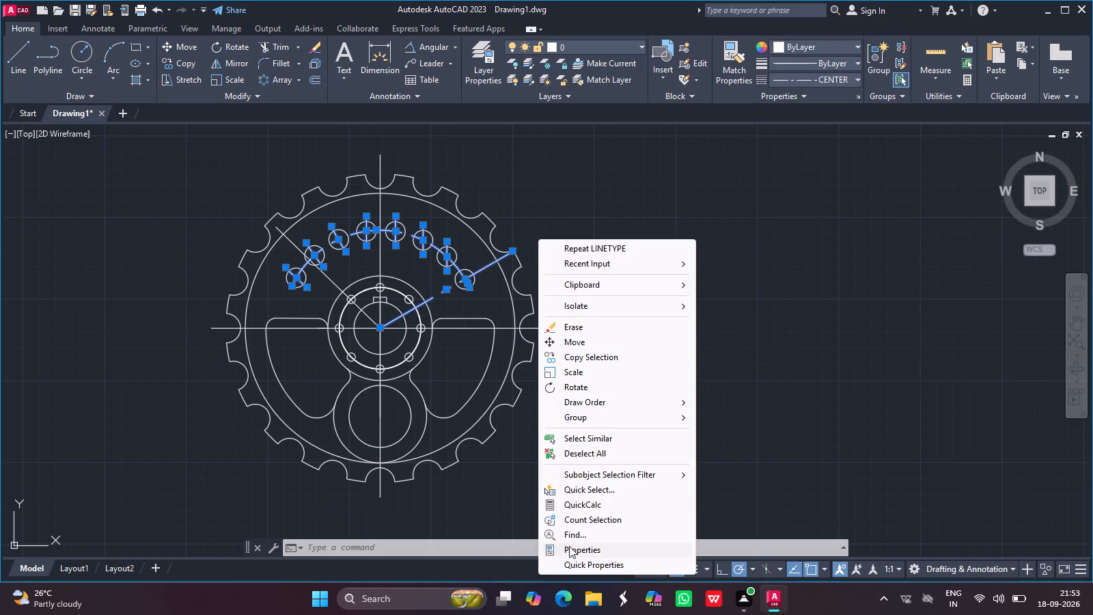
pyautogui.click(569, 546)
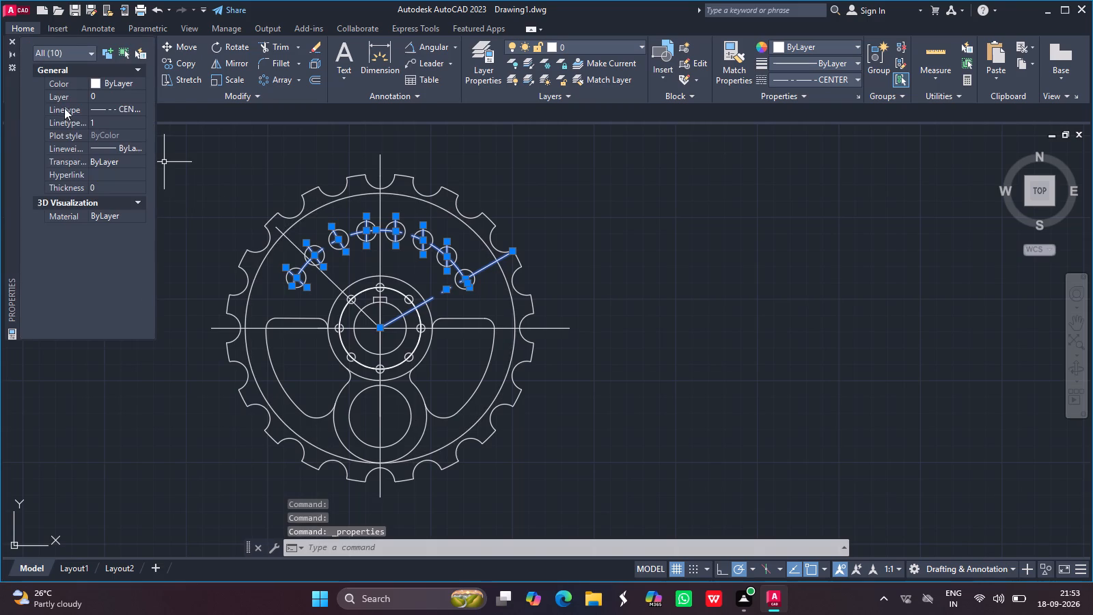
pyautogui.click(100, 120)
pyautogui.press('BackSpace')
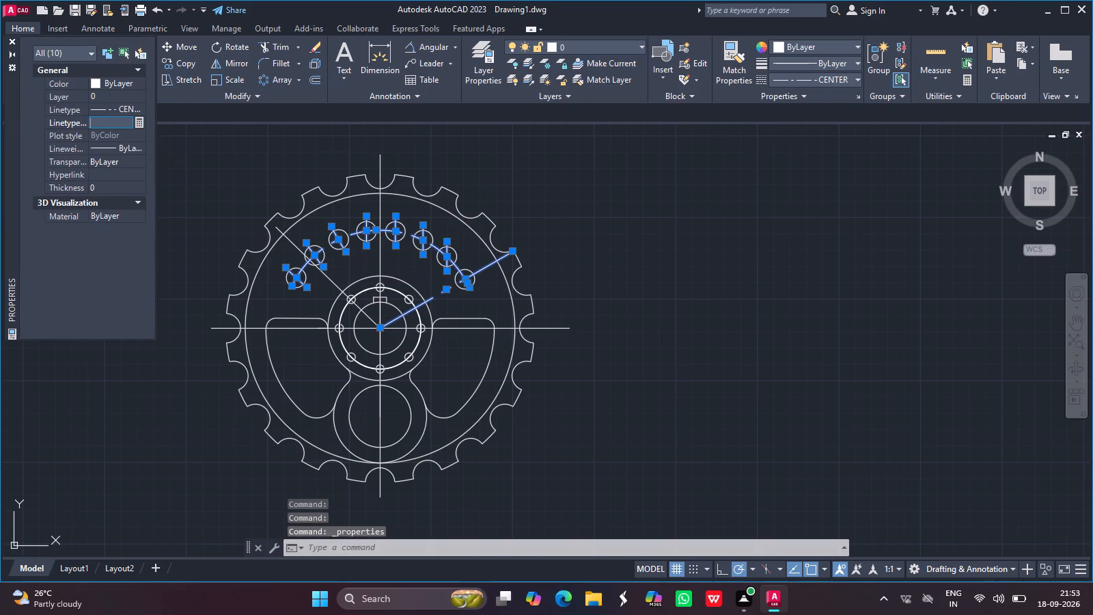
pyautogui.write('0.25')
pyautogui.press('Return')
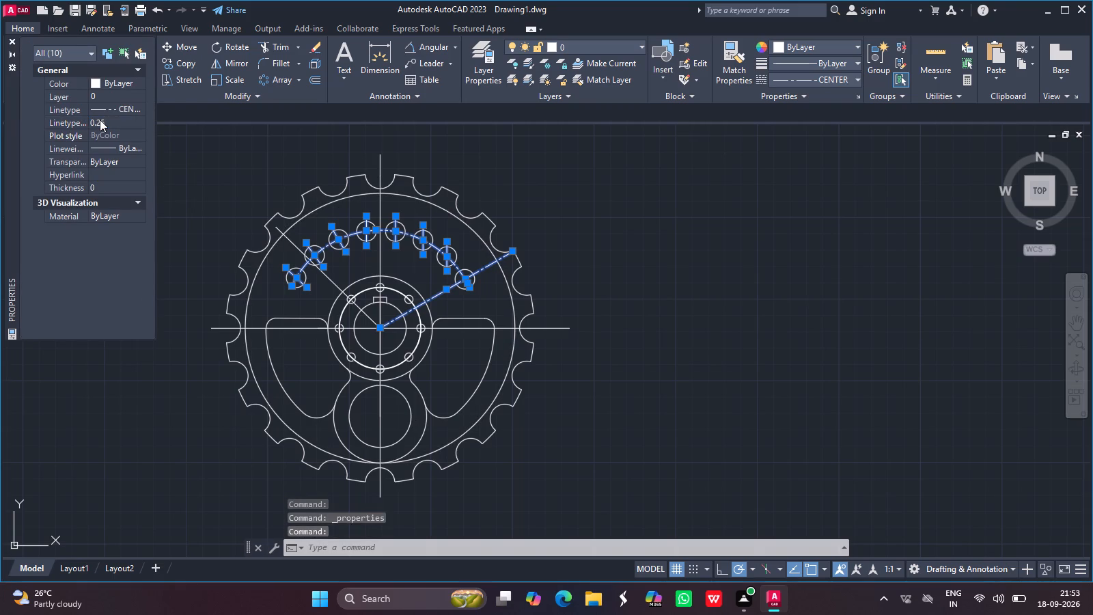
pyautogui.click(13, 40)
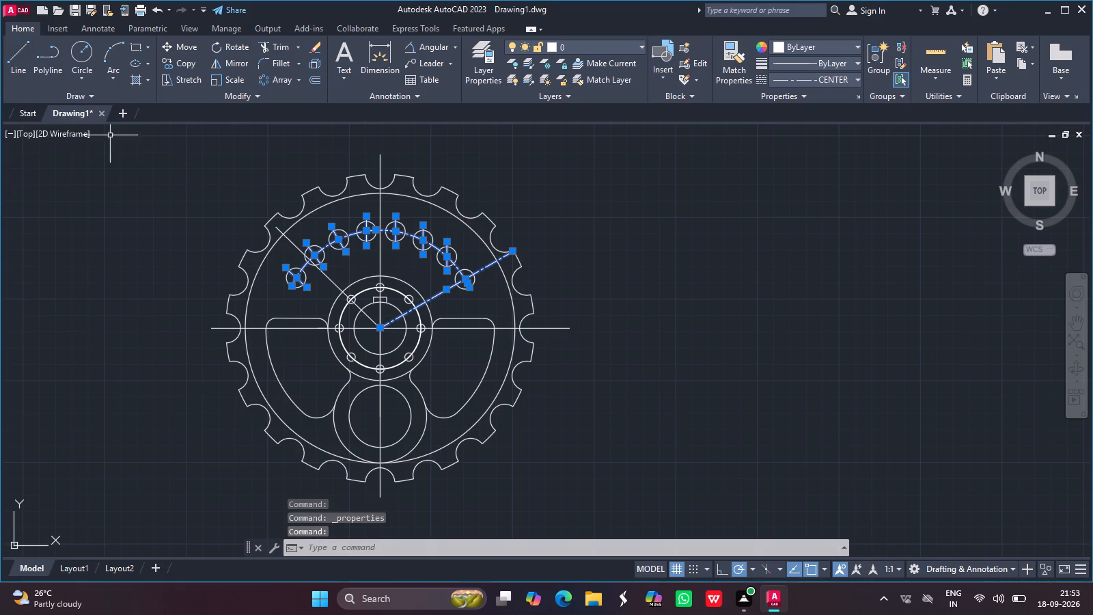
pyautogui.press('Return')
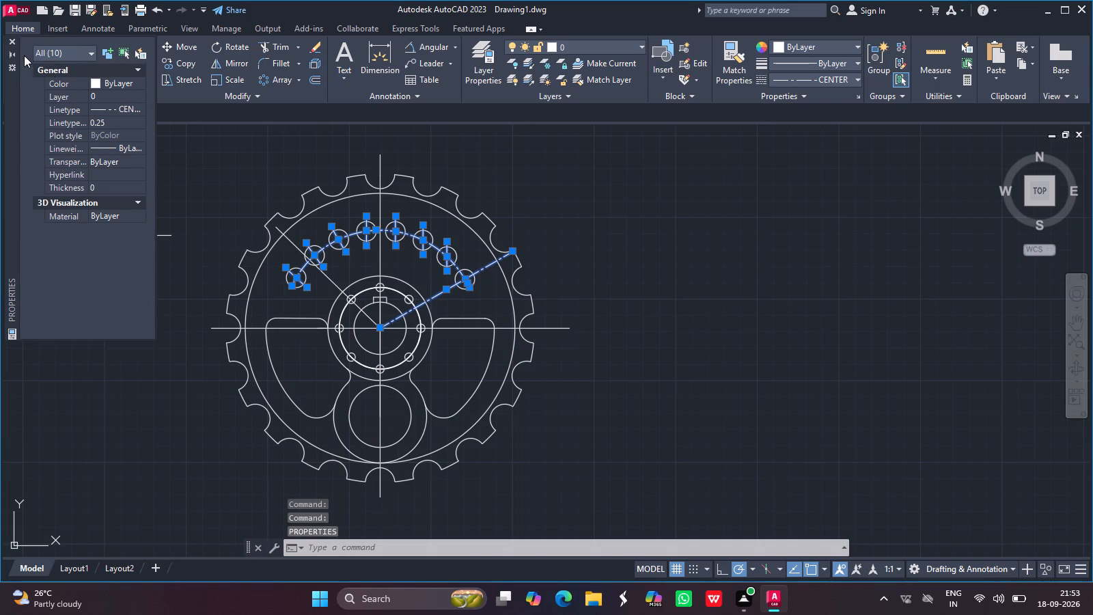
pyautogui.click(10, 40)
pyautogui.press('Escape')
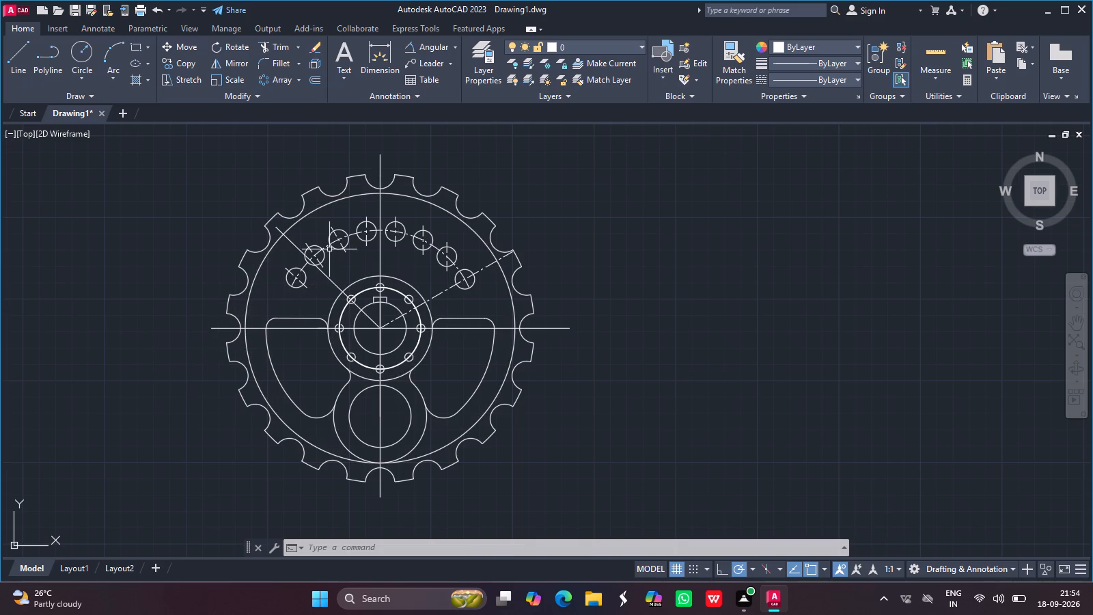
# Add a vertical linear dimension between the lower lobe circle's center and the wheel's center, placed right of the rim.
pyautogui.click(459, 39)
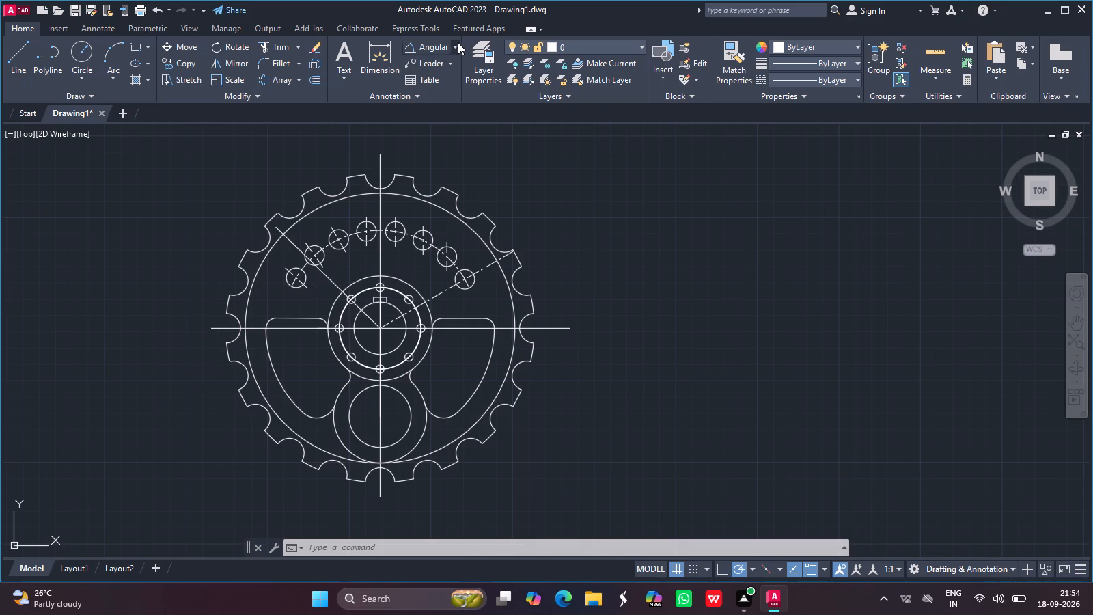
pyautogui.click(456, 47)
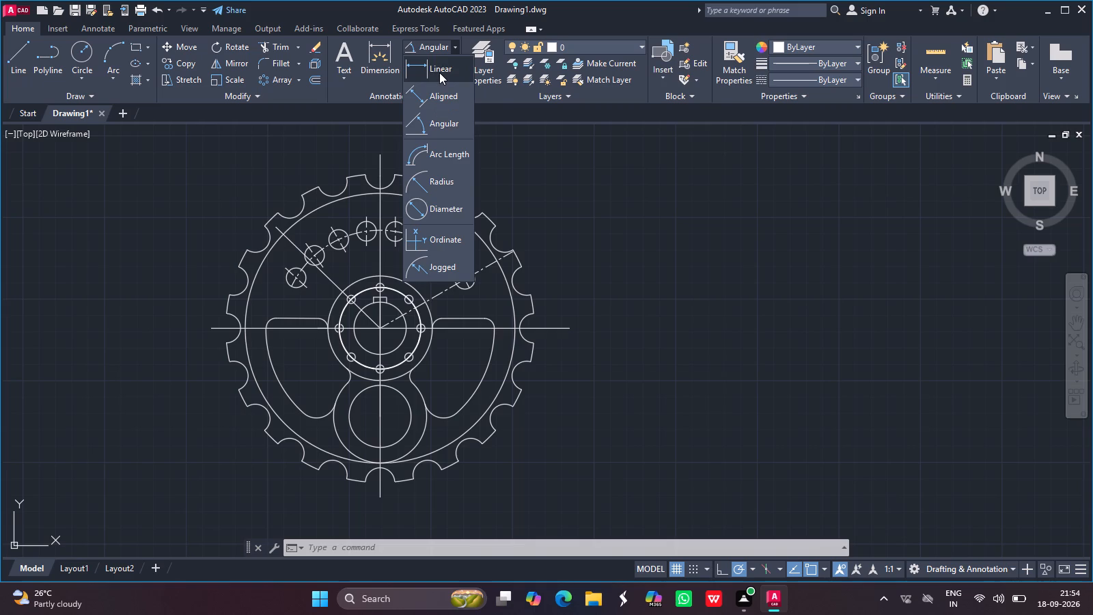
pyautogui.click(439, 72)
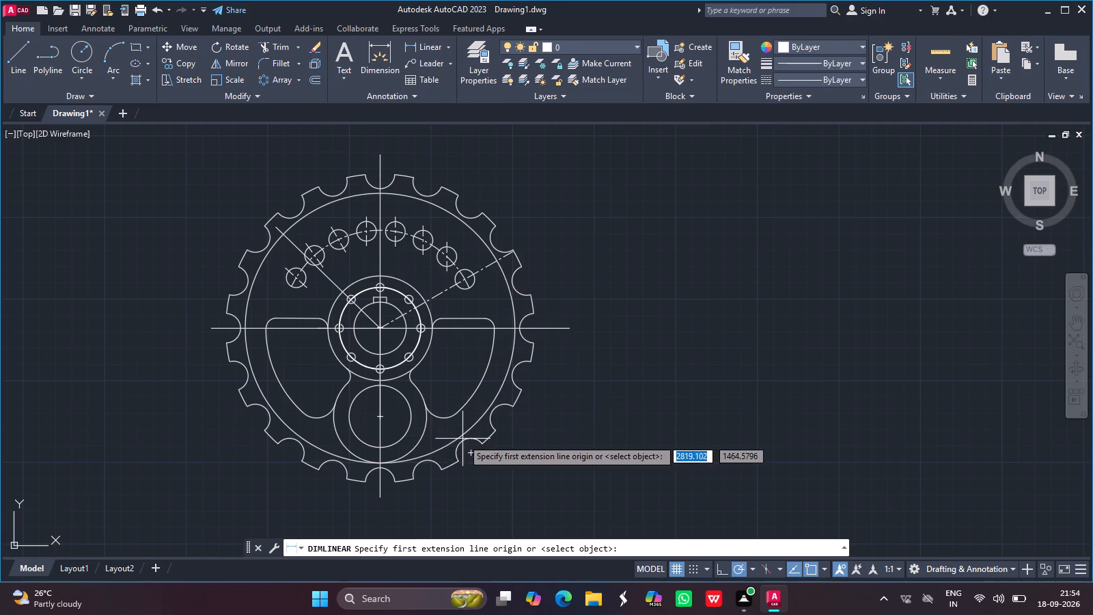
pyautogui.click(381, 420)
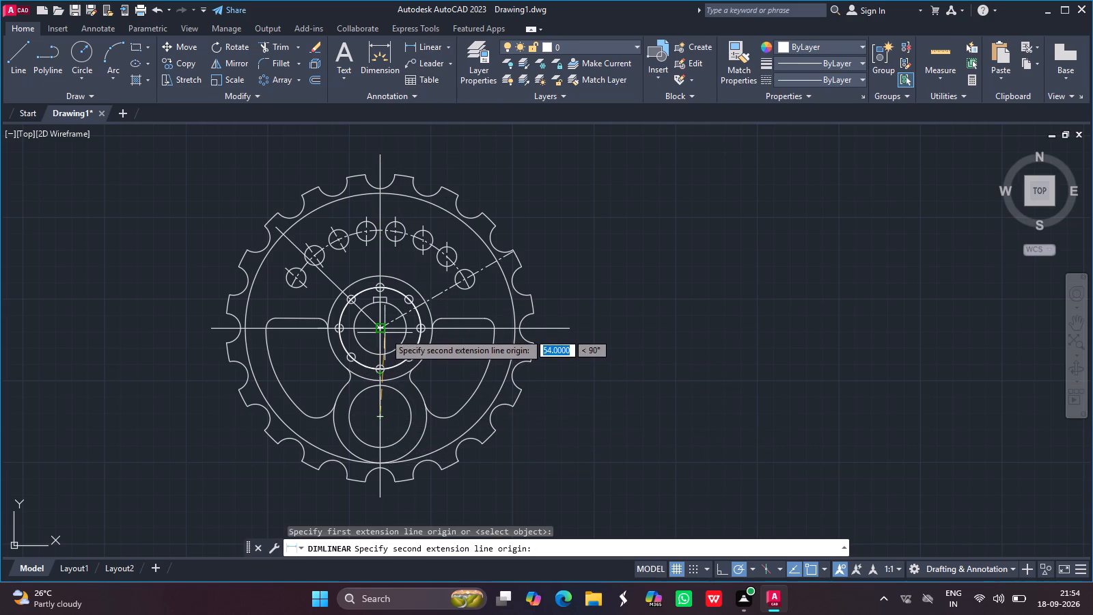
pyautogui.moveTo(382, 328); pyautogui.dragTo(555, 344)
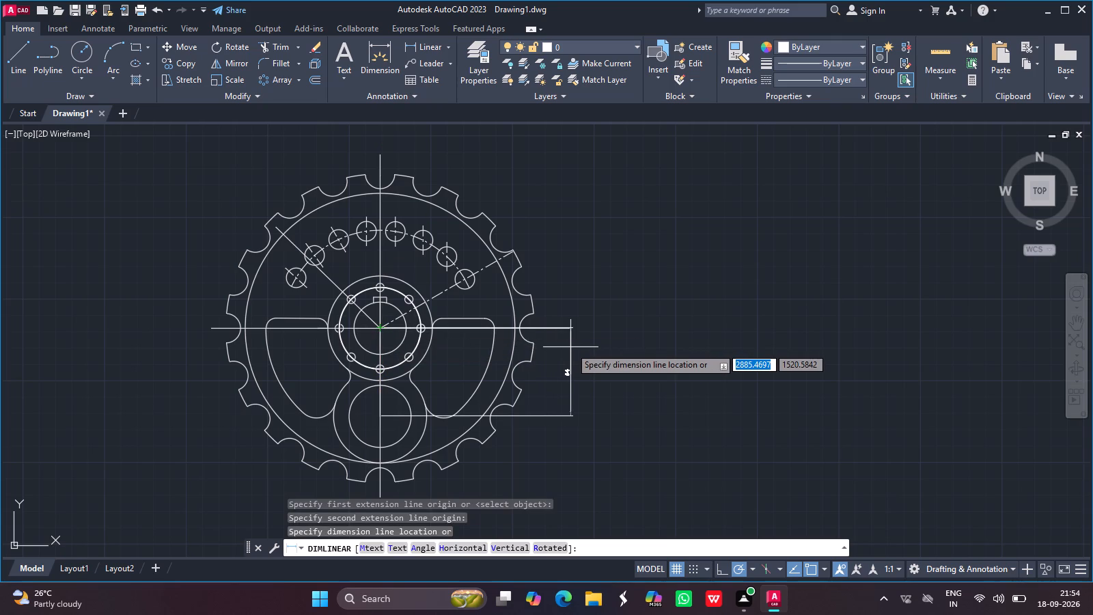
pyautogui.click(569, 348)
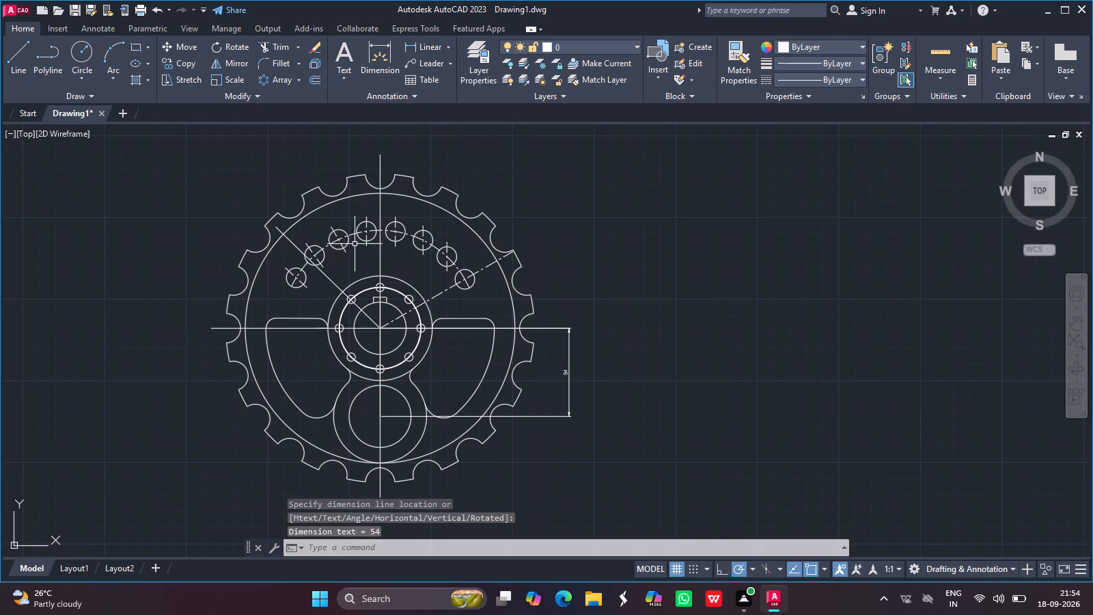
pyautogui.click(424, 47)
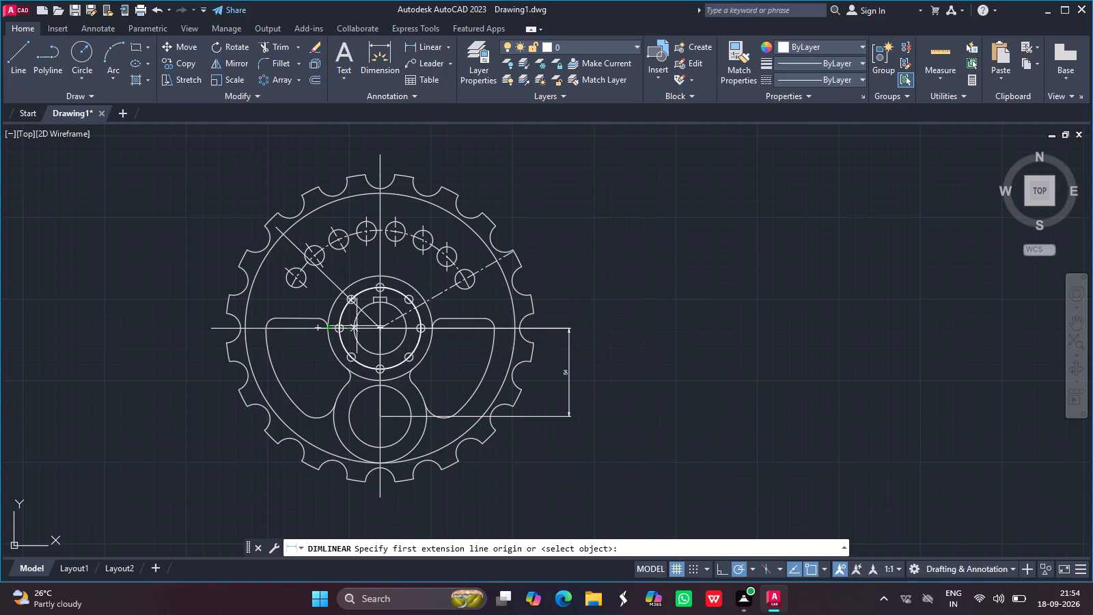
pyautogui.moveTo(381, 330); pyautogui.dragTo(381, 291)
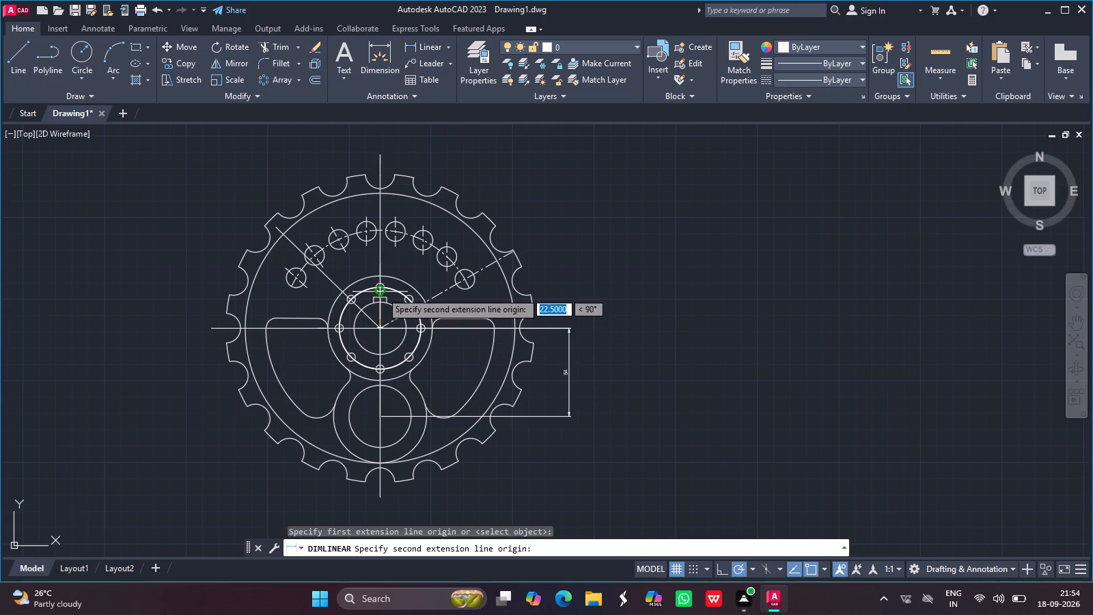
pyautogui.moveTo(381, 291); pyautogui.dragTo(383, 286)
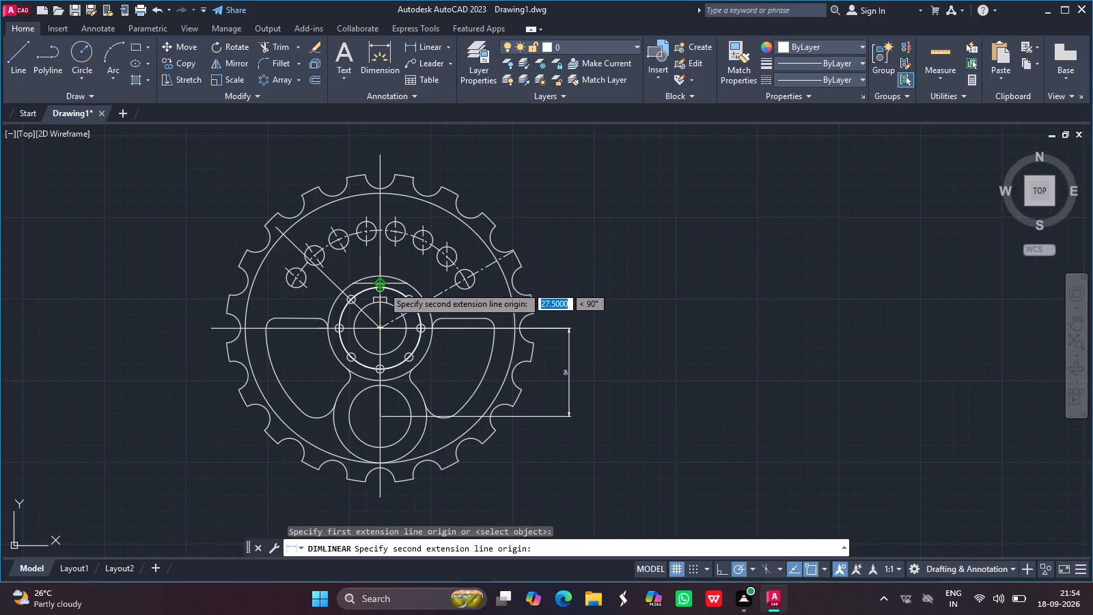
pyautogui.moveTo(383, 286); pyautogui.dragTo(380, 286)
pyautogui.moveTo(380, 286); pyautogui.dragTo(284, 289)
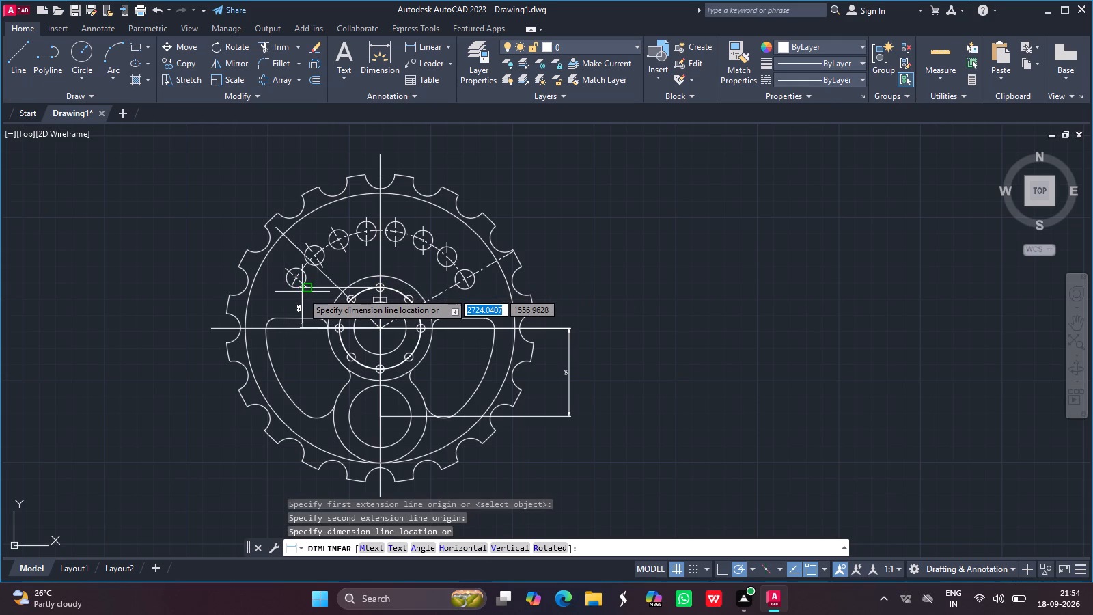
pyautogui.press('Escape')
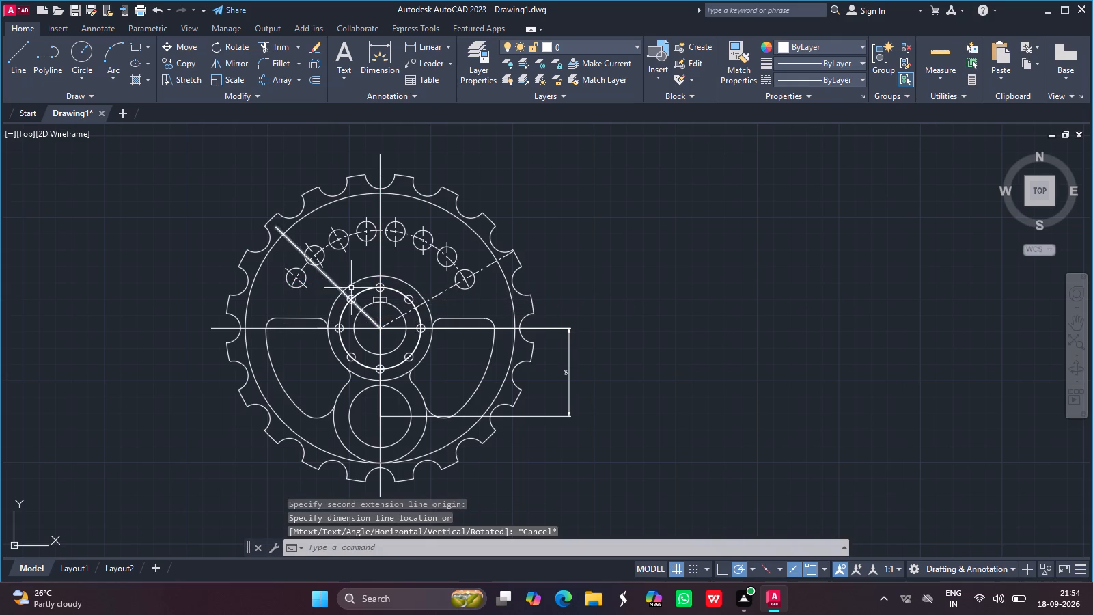
# Add a vertical linear dimension from the wheel's center to the top edge of the keyway, placed left of the hub.
pyautogui.scroll(-1, 422, 271)
pyautogui.scroll(1, 422, 271)
pyautogui.scroll(-1, 422, 271)
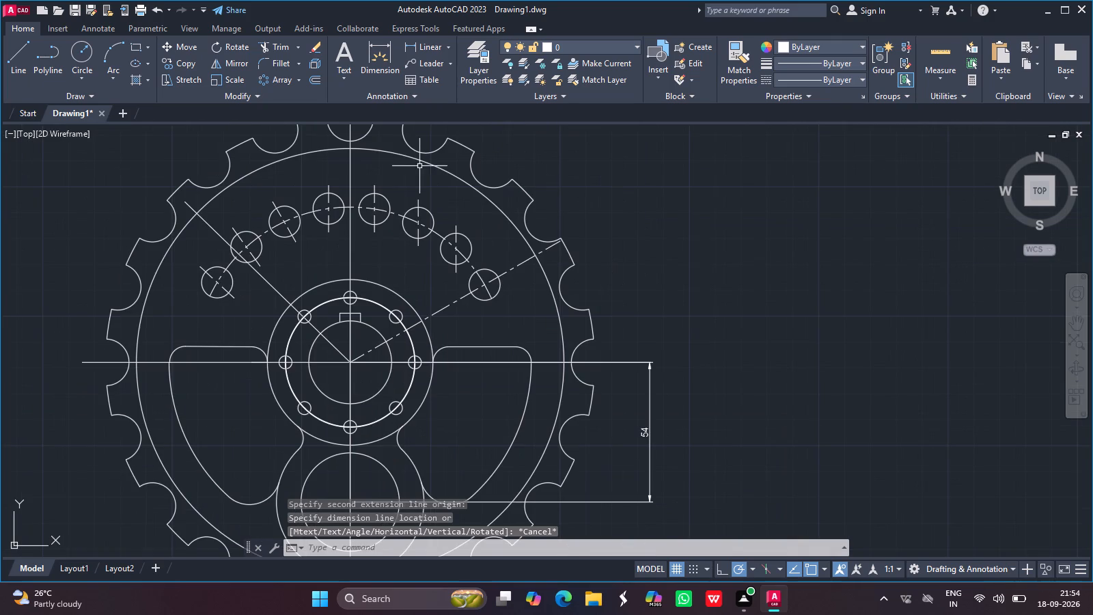
pyautogui.click(429, 49)
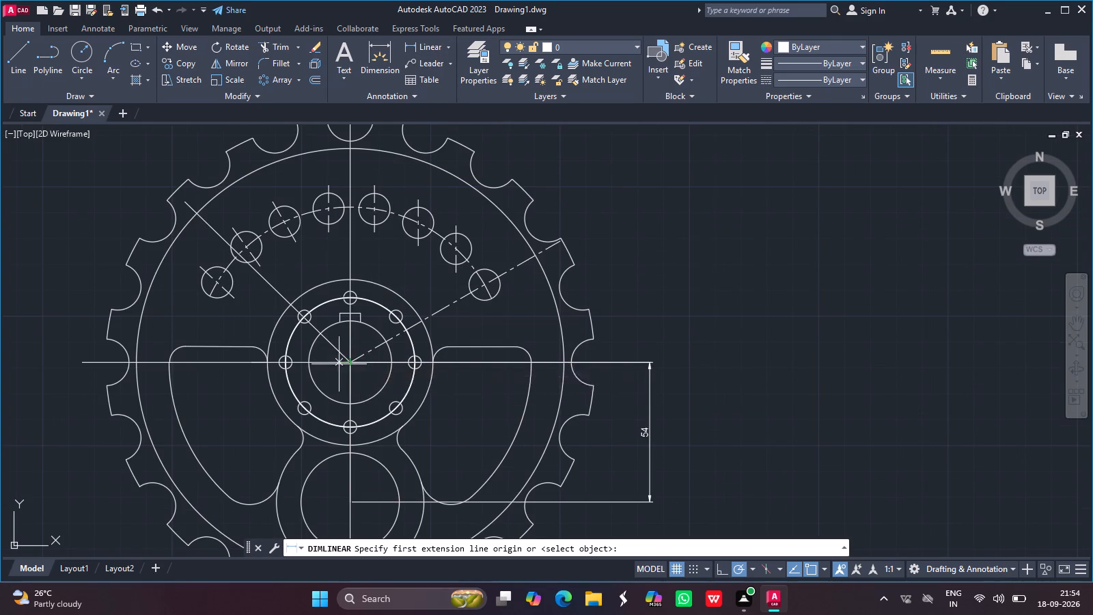
pyautogui.moveTo(351, 363); pyautogui.dragTo(350, 314)
pyautogui.moveTo(350, 314); pyautogui.dragTo(234, 318)
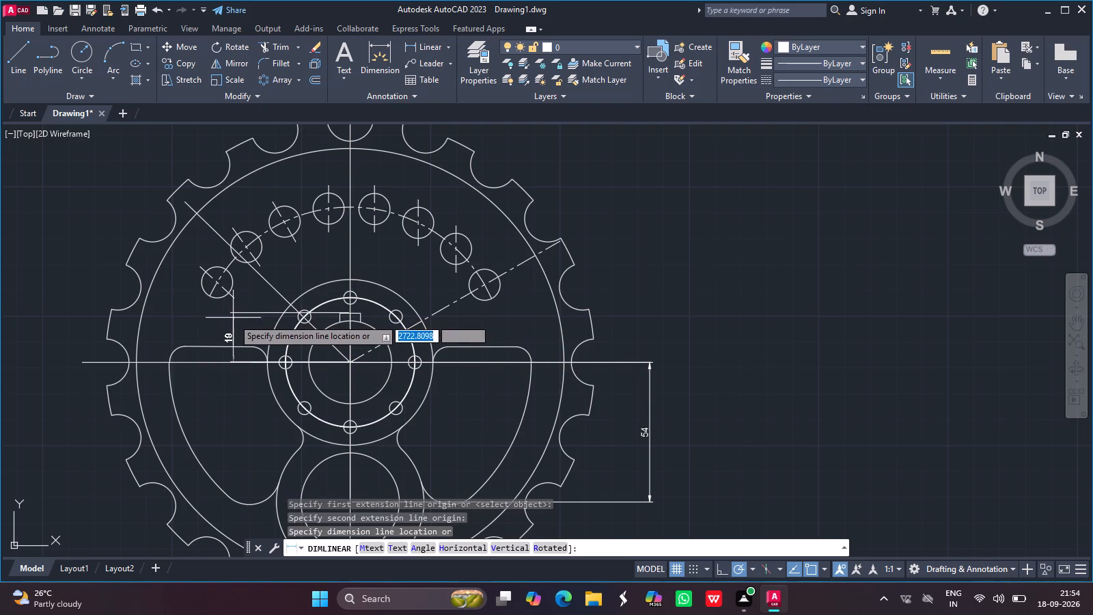
pyautogui.moveTo(234, 318); pyautogui.dragTo(240, 319)
pyautogui.click(240, 319)
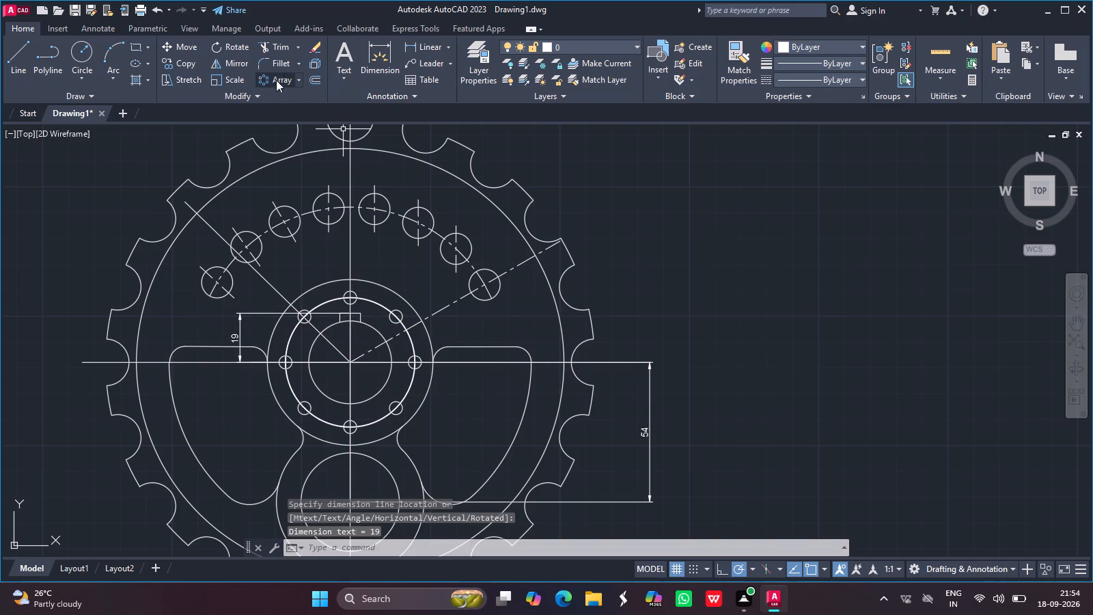
# Trim the bore circle and leftover segments inside the keyway so the keyway opens into the bore.
pyautogui.click(273, 42)
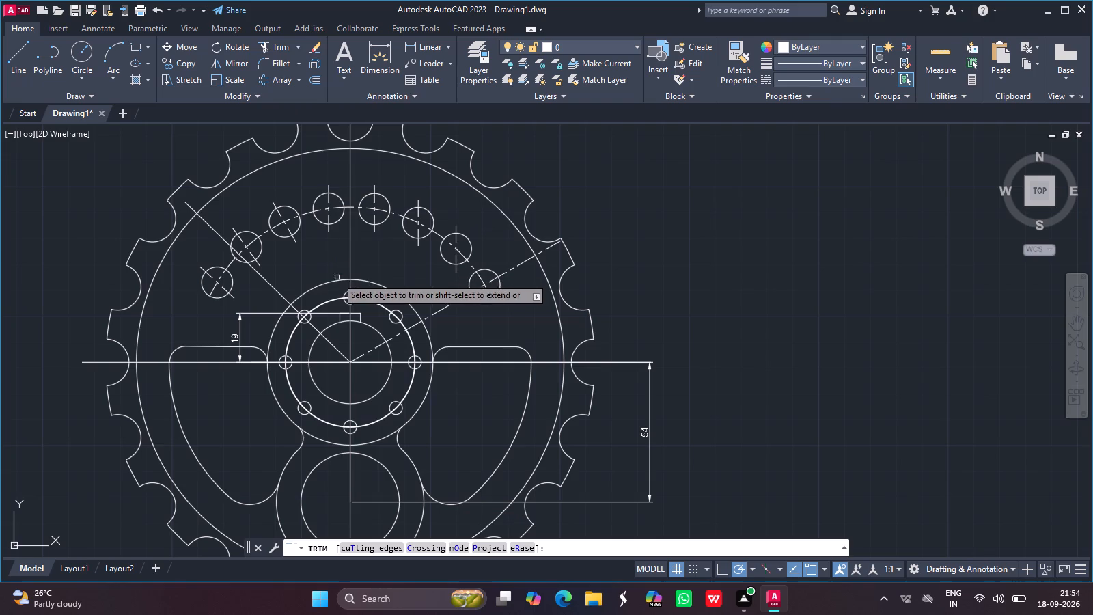
pyautogui.moveTo(345, 320); pyautogui.dragTo(355, 321)
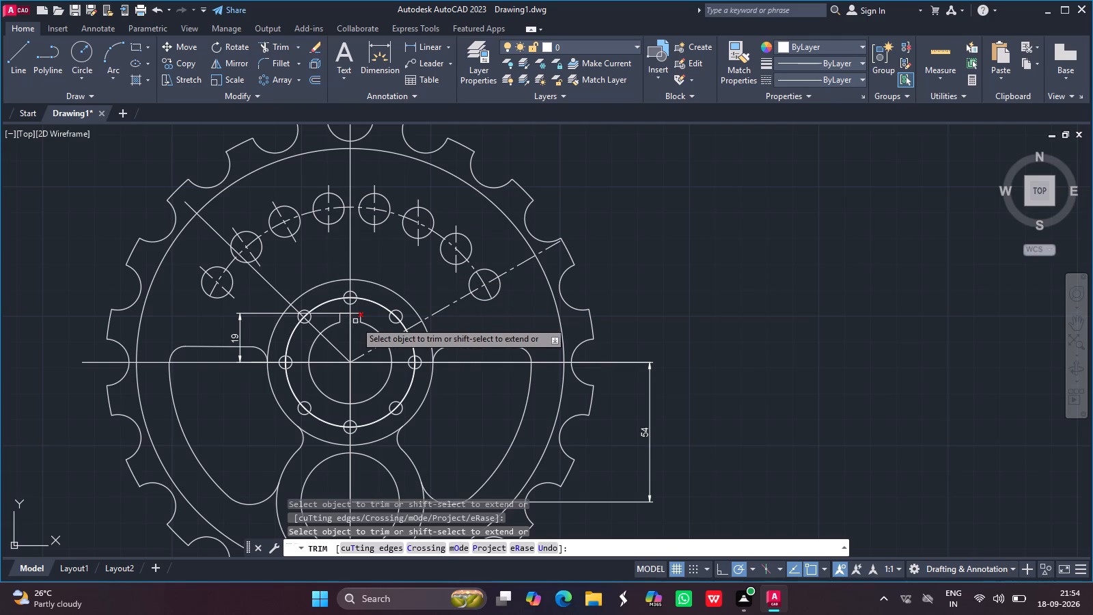
pyautogui.click(355, 321)
pyautogui.press('Escape')
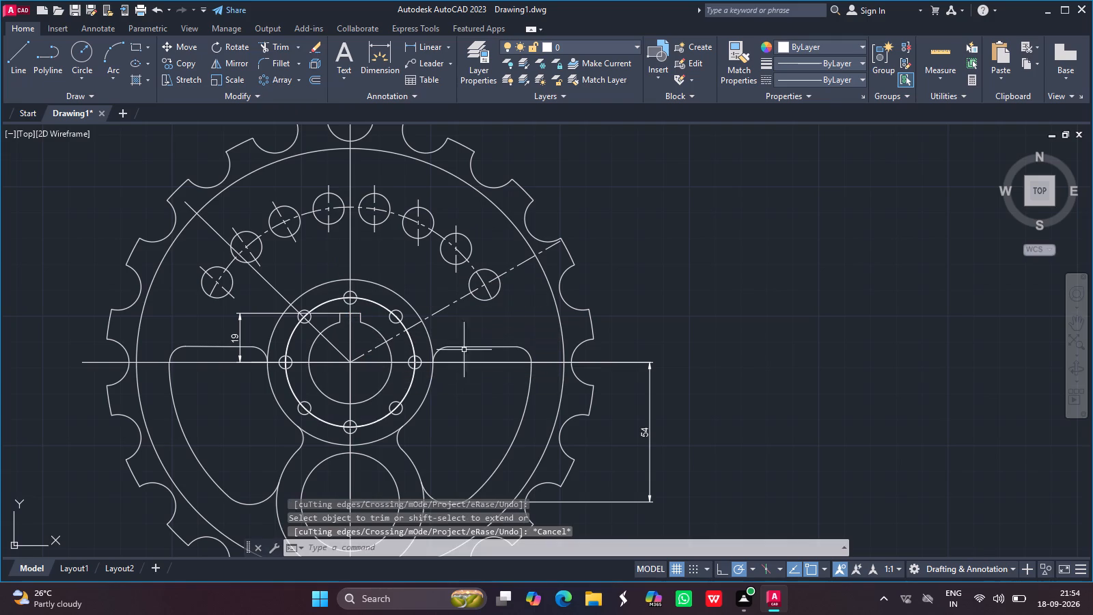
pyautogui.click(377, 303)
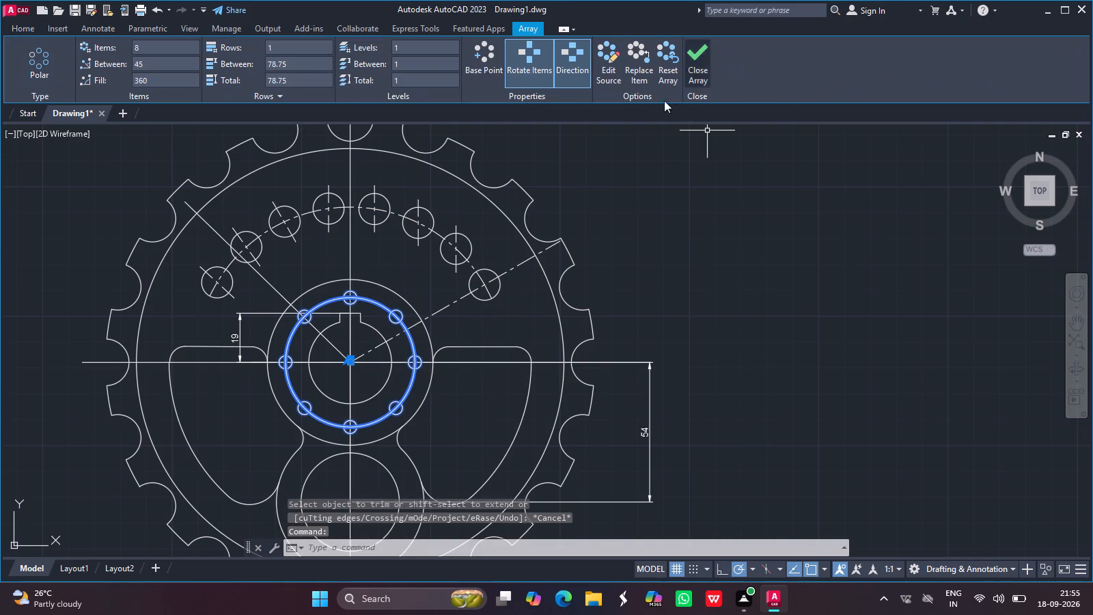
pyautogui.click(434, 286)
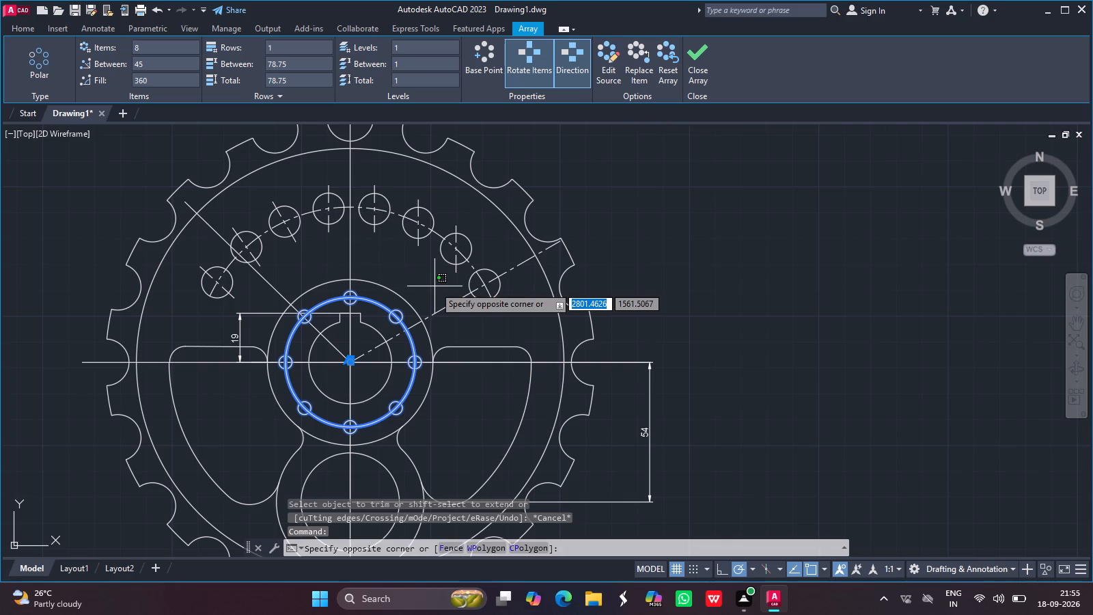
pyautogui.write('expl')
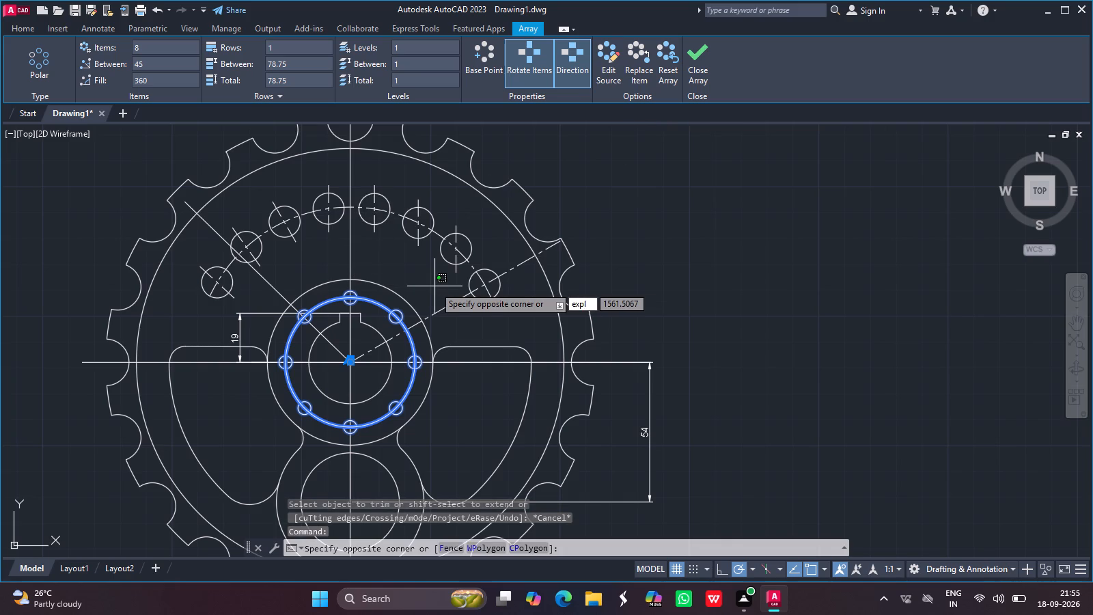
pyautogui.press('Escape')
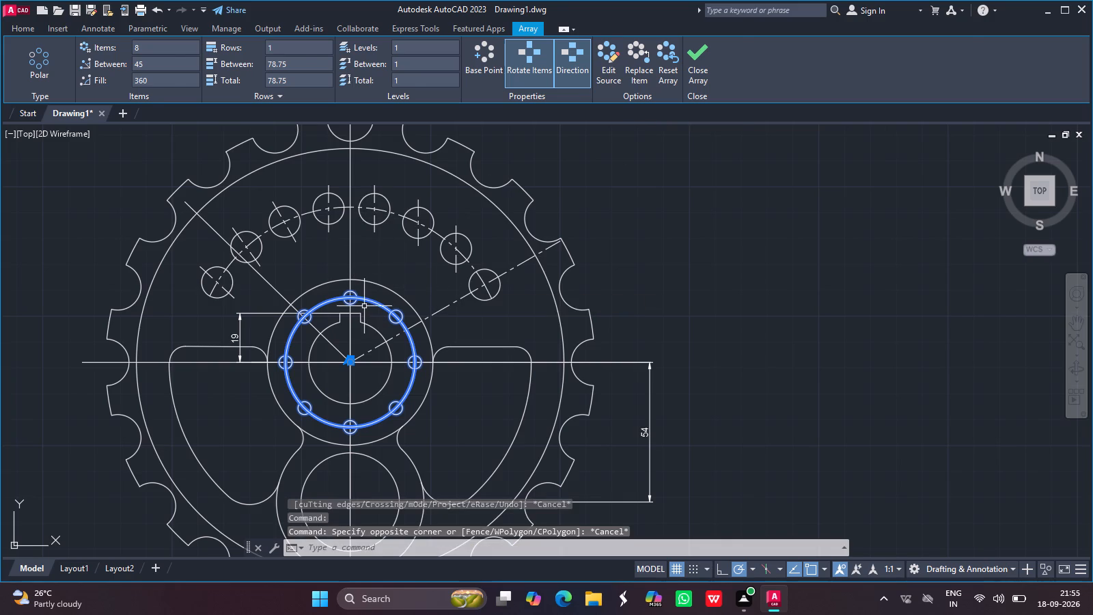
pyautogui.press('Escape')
# Explode the polar array of hub holes and their 50 mm bolt circle into separate circles.
pyautogui.write('expl')
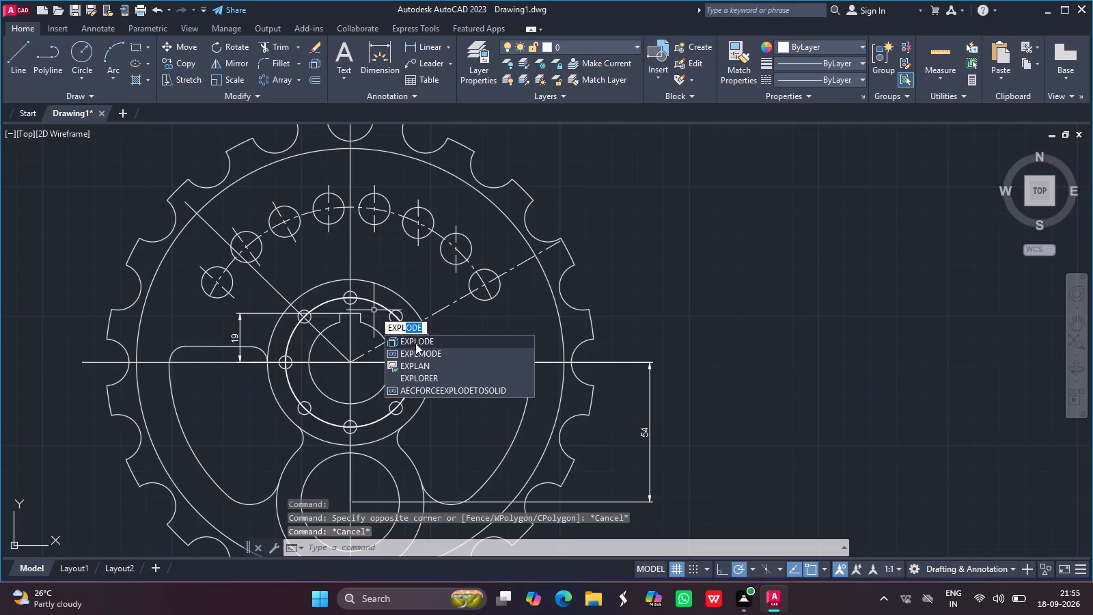
pyautogui.click(415, 343)
pyautogui.click(392, 317)
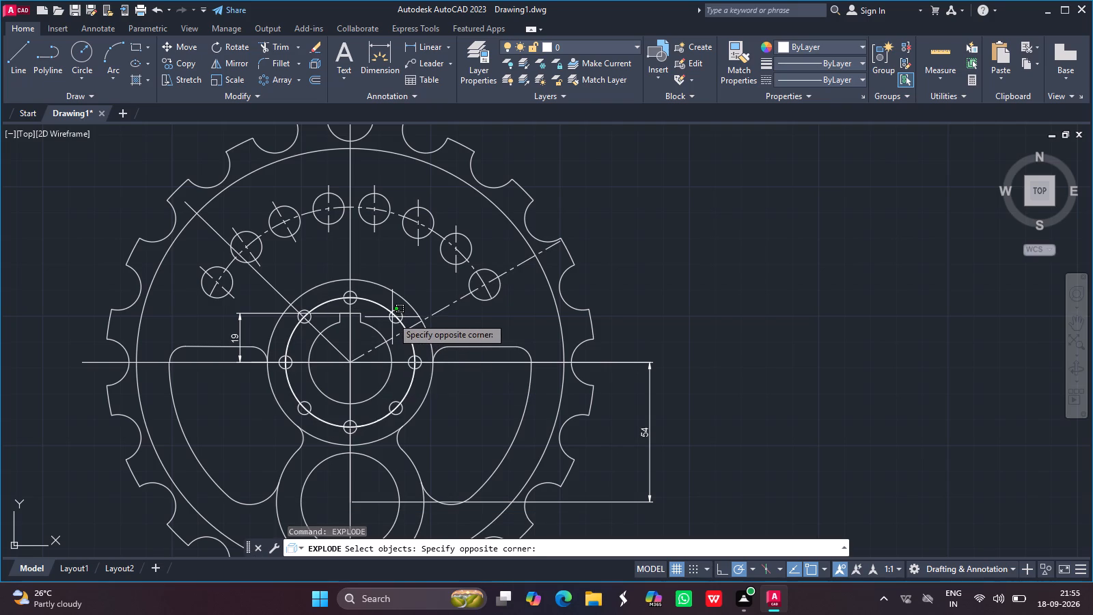
pyautogui.click(392, 312)
pyautogui.press('Return')
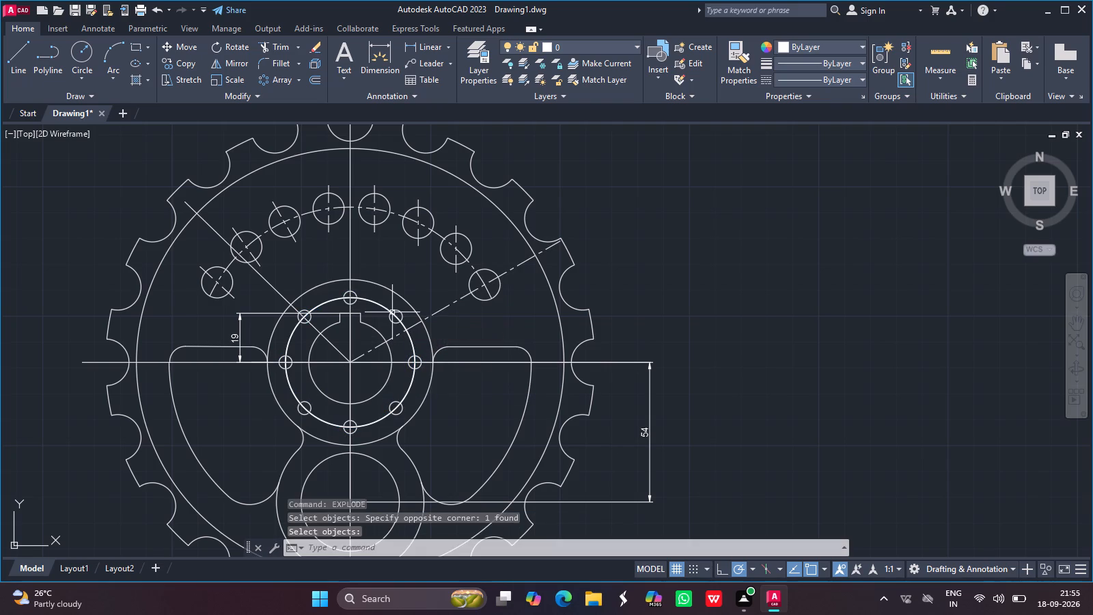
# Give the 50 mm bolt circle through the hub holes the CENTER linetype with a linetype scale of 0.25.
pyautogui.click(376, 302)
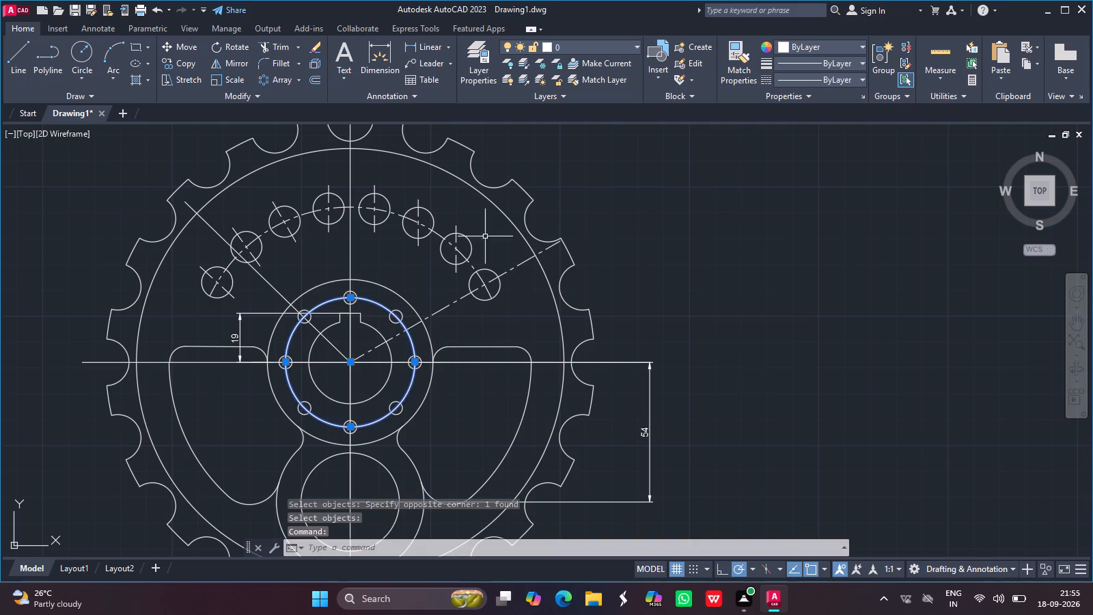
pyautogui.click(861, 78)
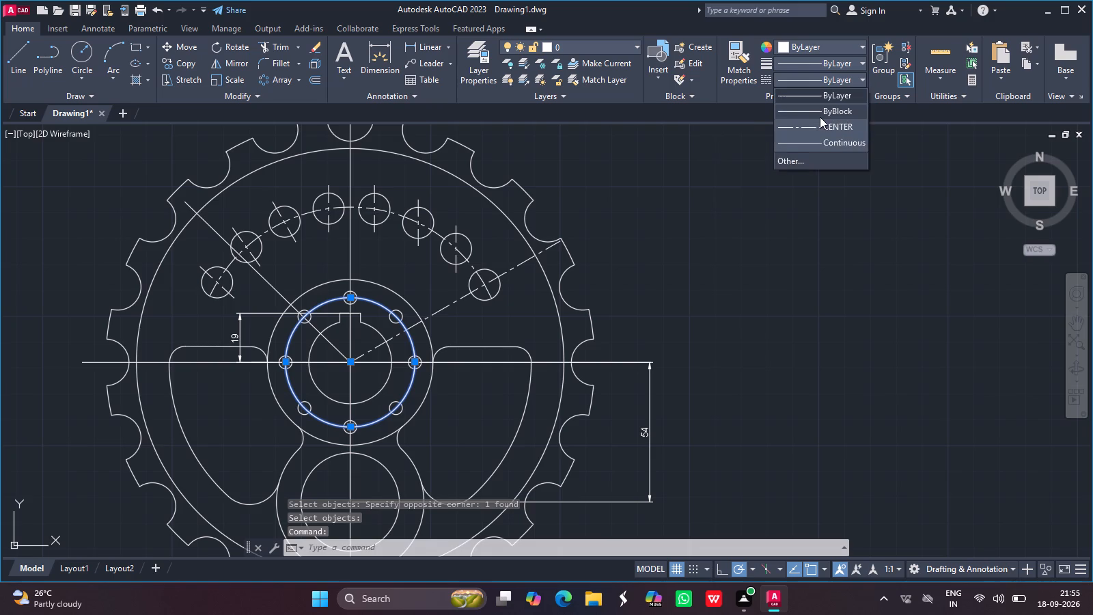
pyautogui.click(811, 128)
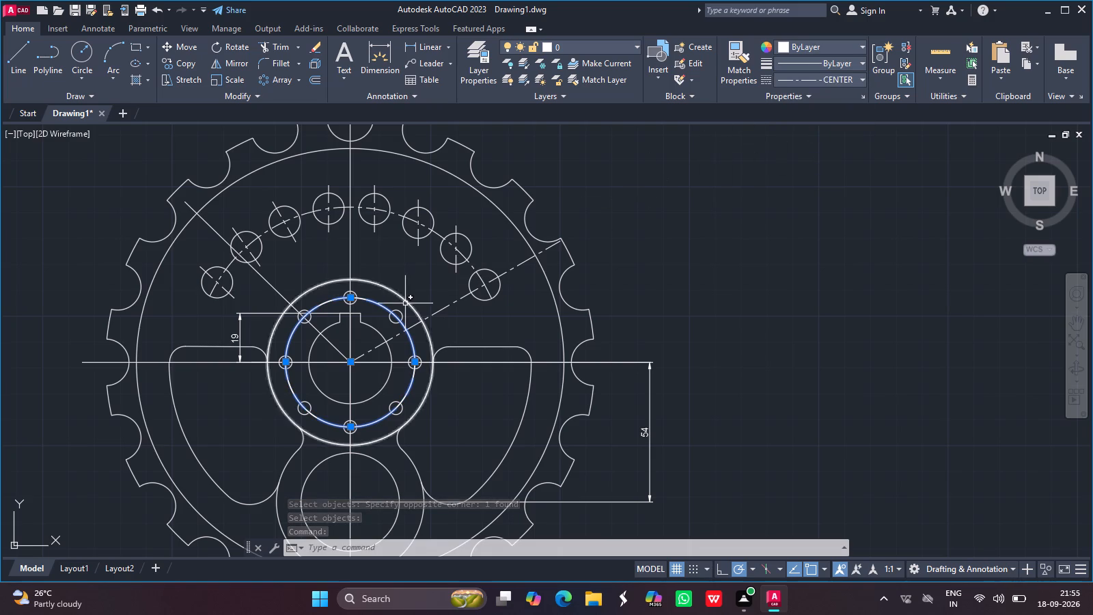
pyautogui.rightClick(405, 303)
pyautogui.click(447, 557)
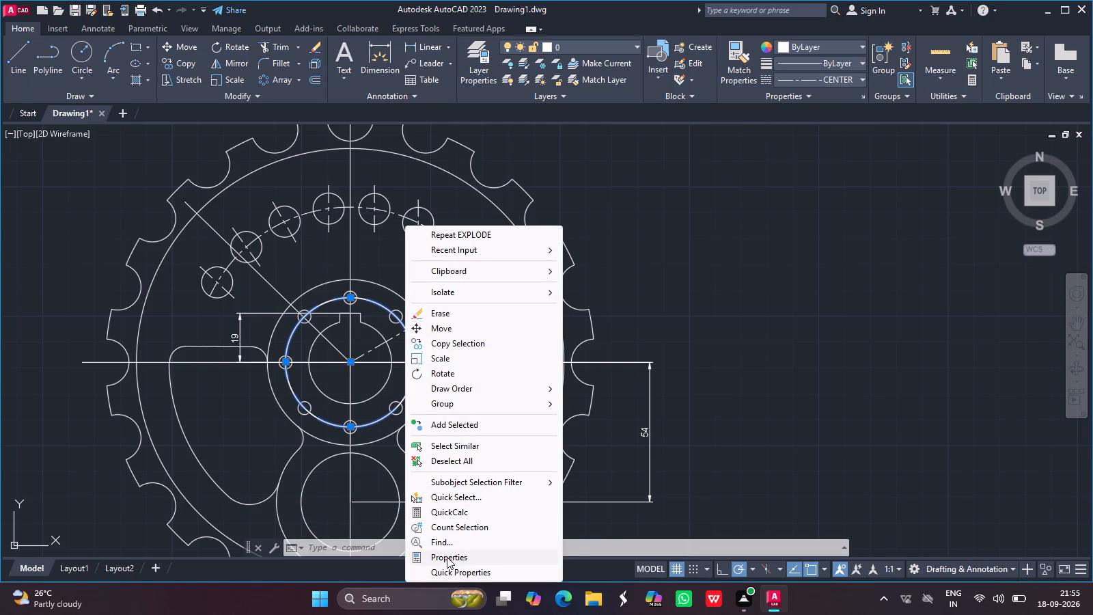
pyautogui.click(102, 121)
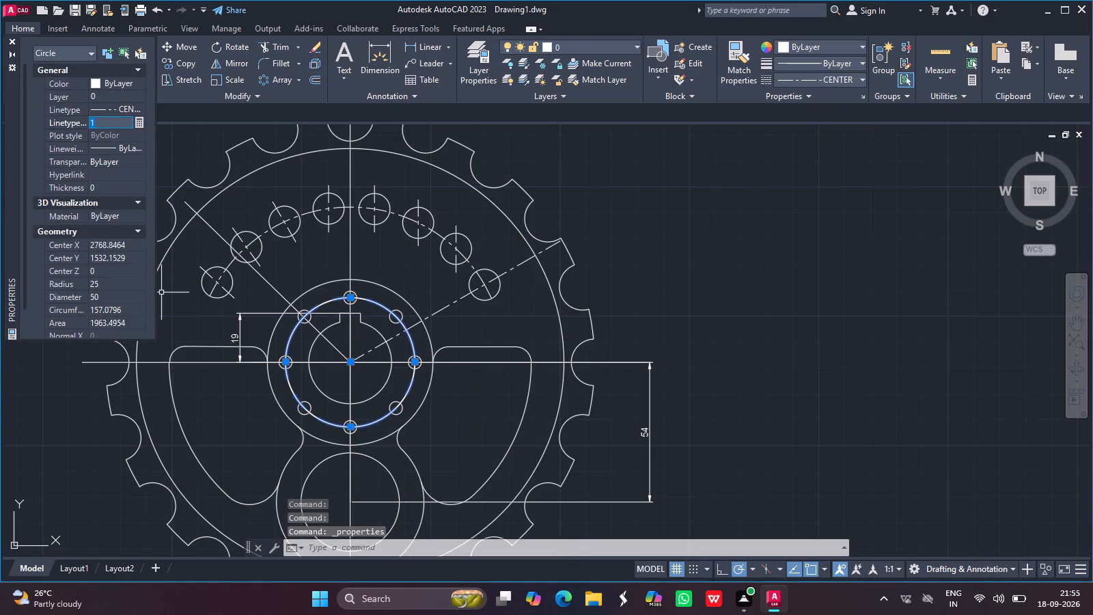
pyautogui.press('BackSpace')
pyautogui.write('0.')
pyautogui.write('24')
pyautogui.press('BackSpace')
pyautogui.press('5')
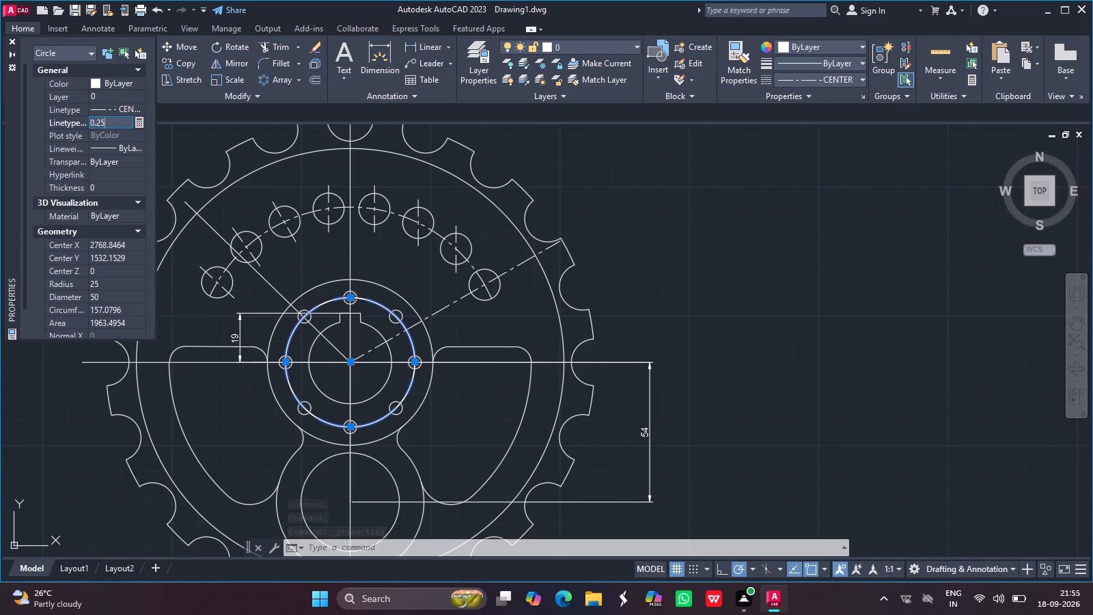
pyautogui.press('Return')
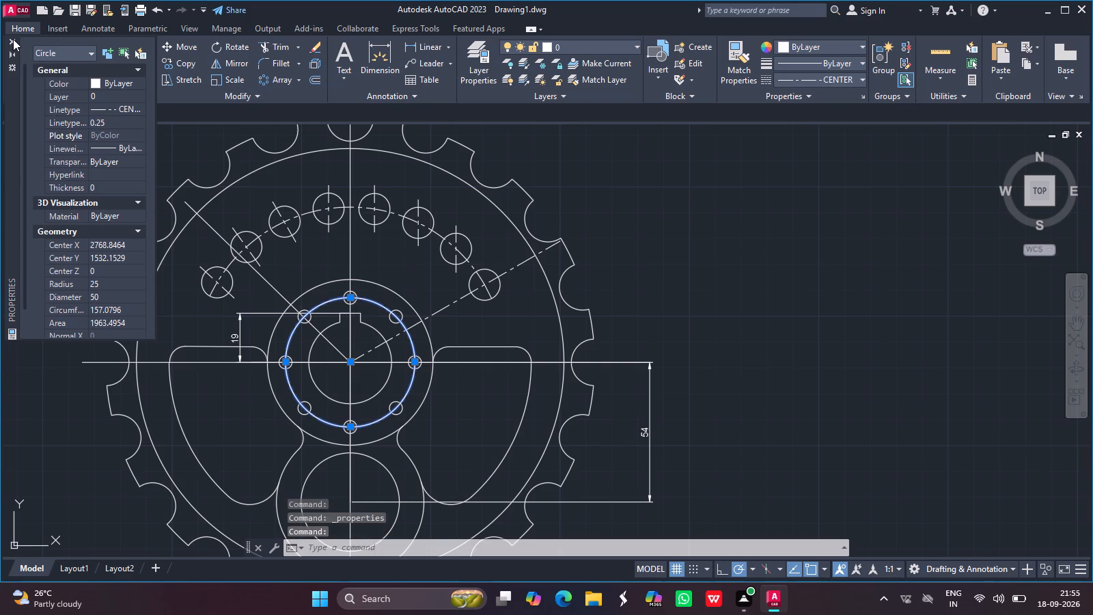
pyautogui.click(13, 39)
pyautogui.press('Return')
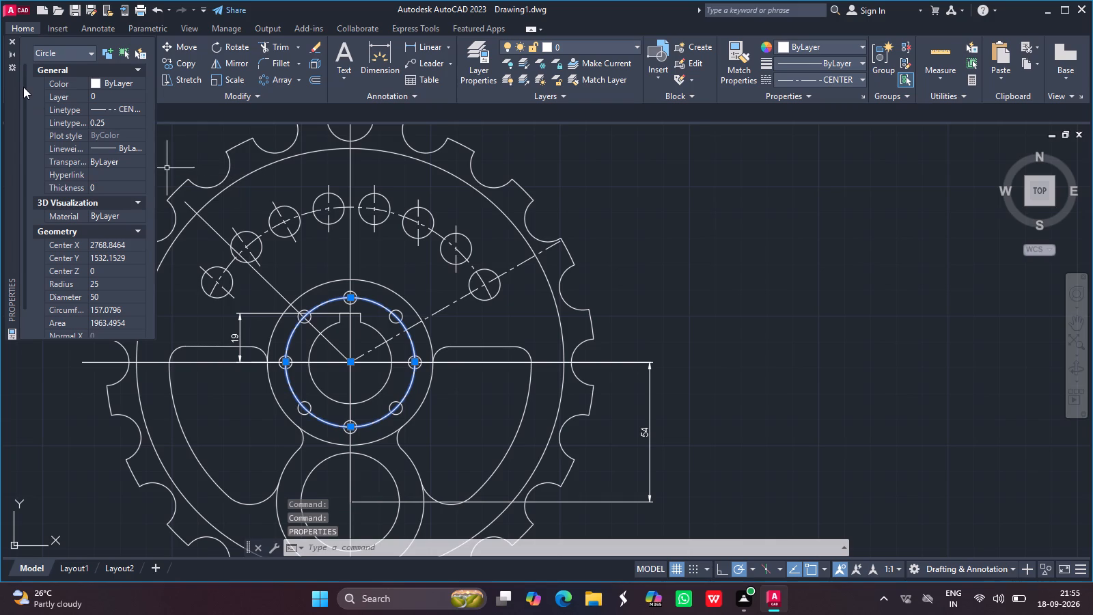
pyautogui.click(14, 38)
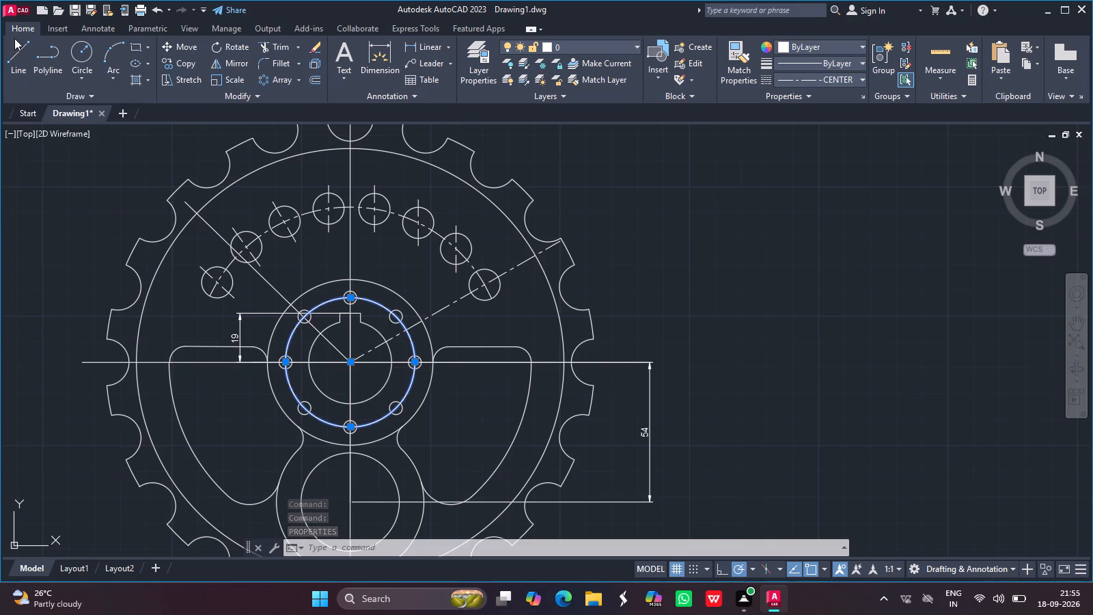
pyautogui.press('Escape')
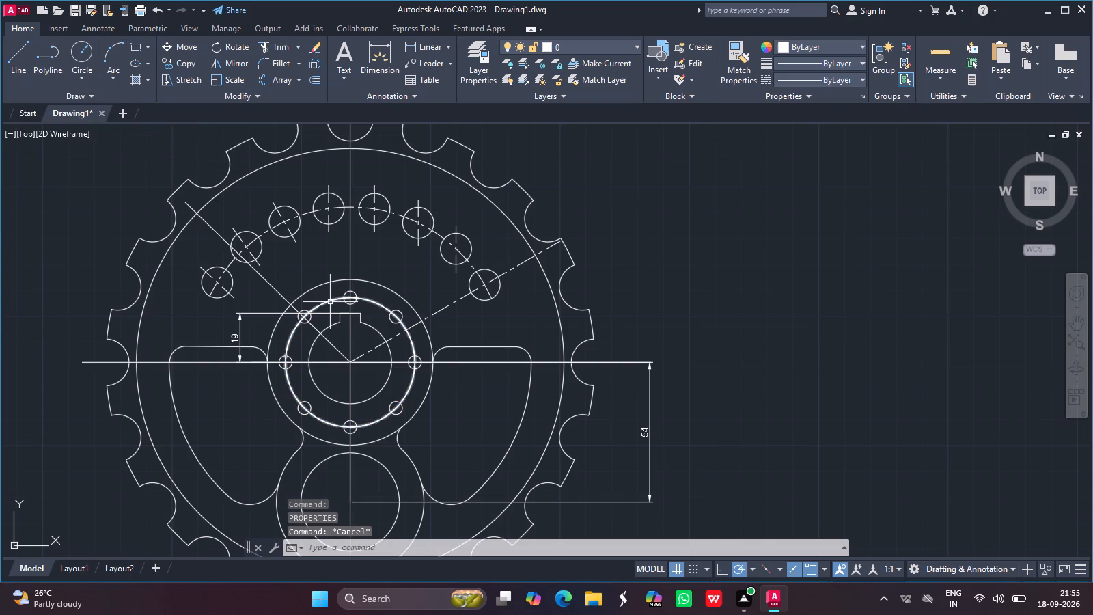
# Delete three of the overlapping 50 mm bolt circles stacked through the hub holes.
pyautogui.click(330, 301)
pyautogui.press('Delete')
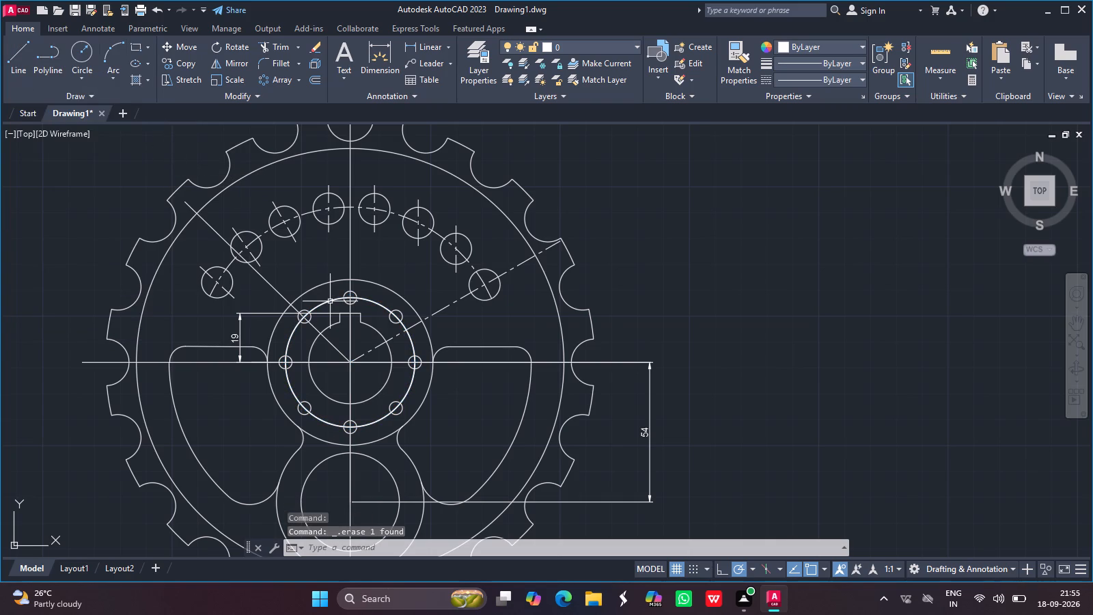
pyautogui.click(330, 301)
pyautogui.press('Delete')
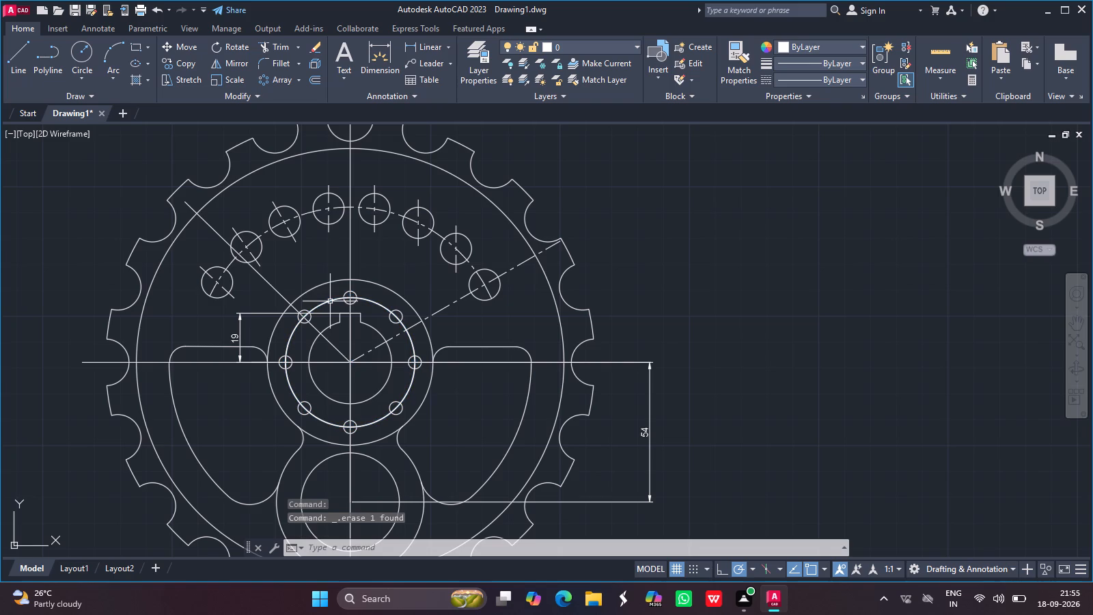
pyautogui.click(330, 301)
pyautogui.press('Delete')
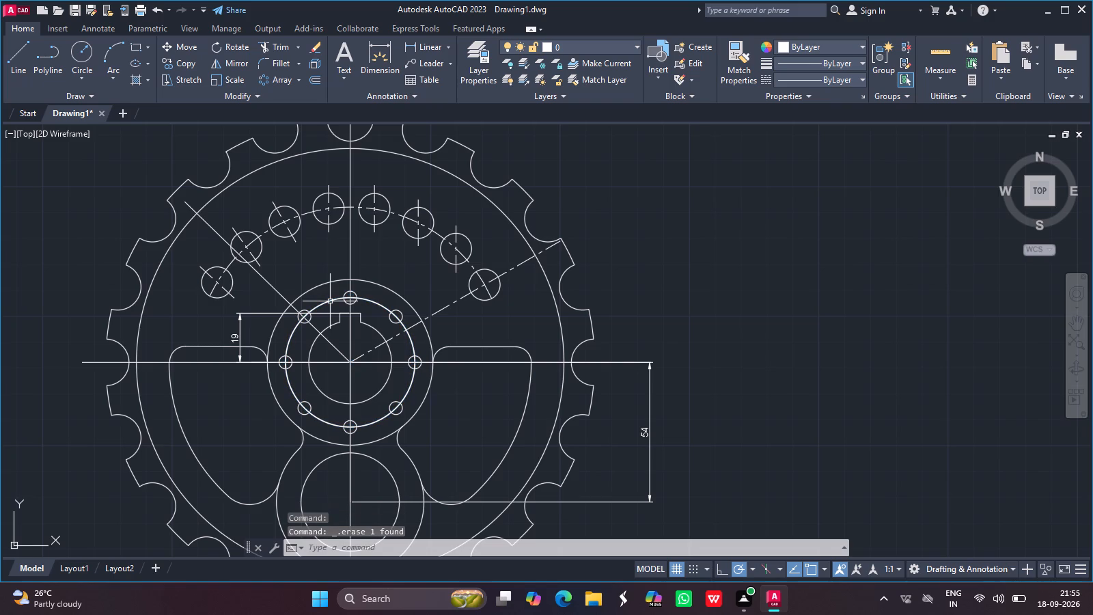
# Assign the CENTER linetype and a linetype scale of 0.25 to one remaining 50 mm bolt circle.
pyautogui.click(370, 302)
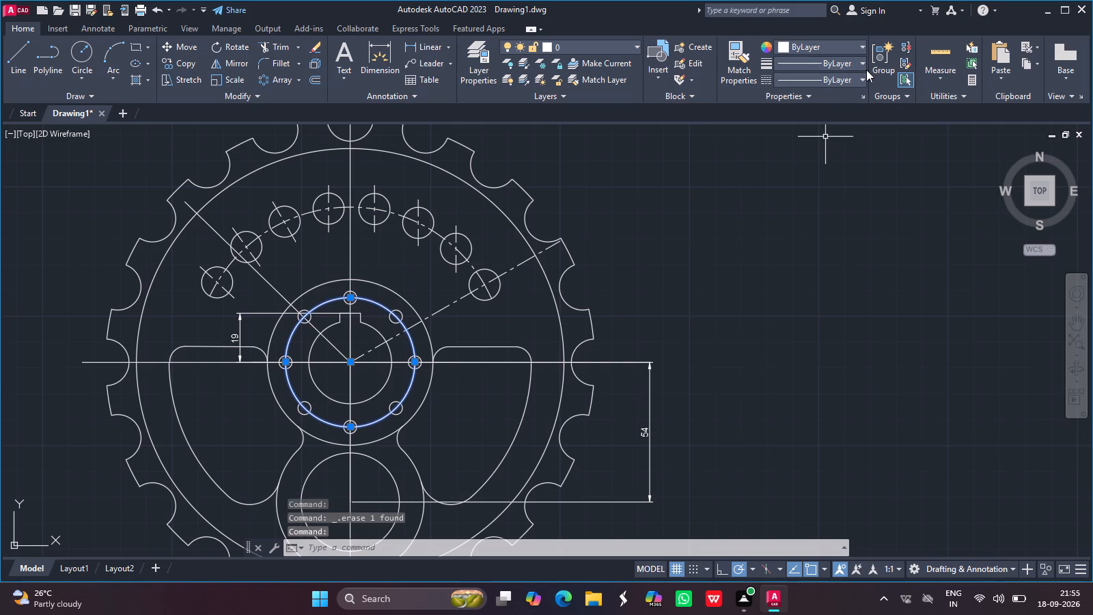
pyautogui.click(863, 75)
pyautogui.click(815, 127)
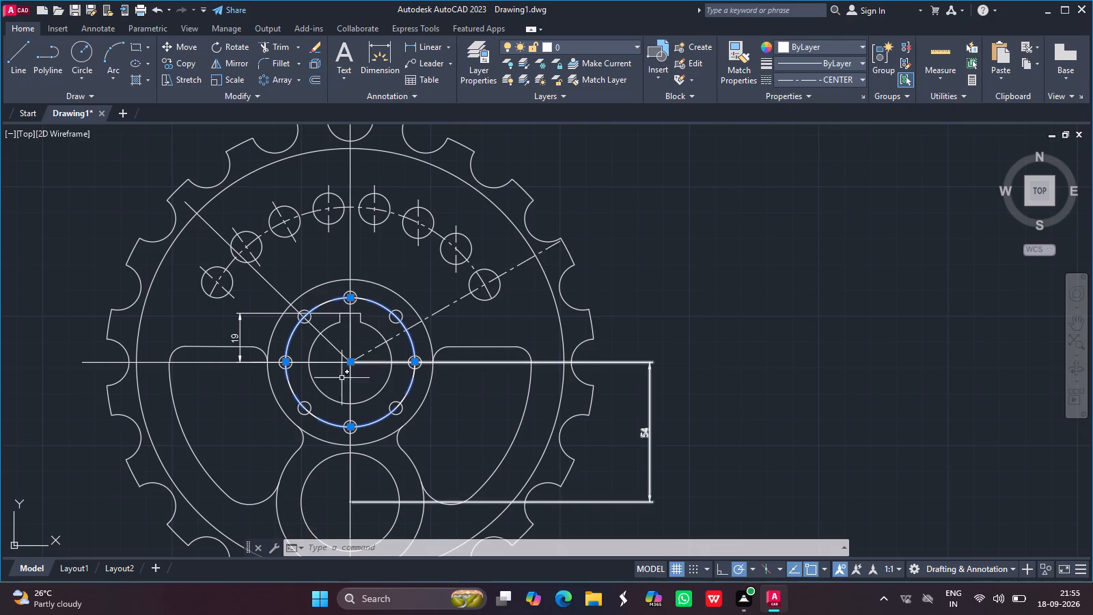
pyautogui.rightClick(389, 336)
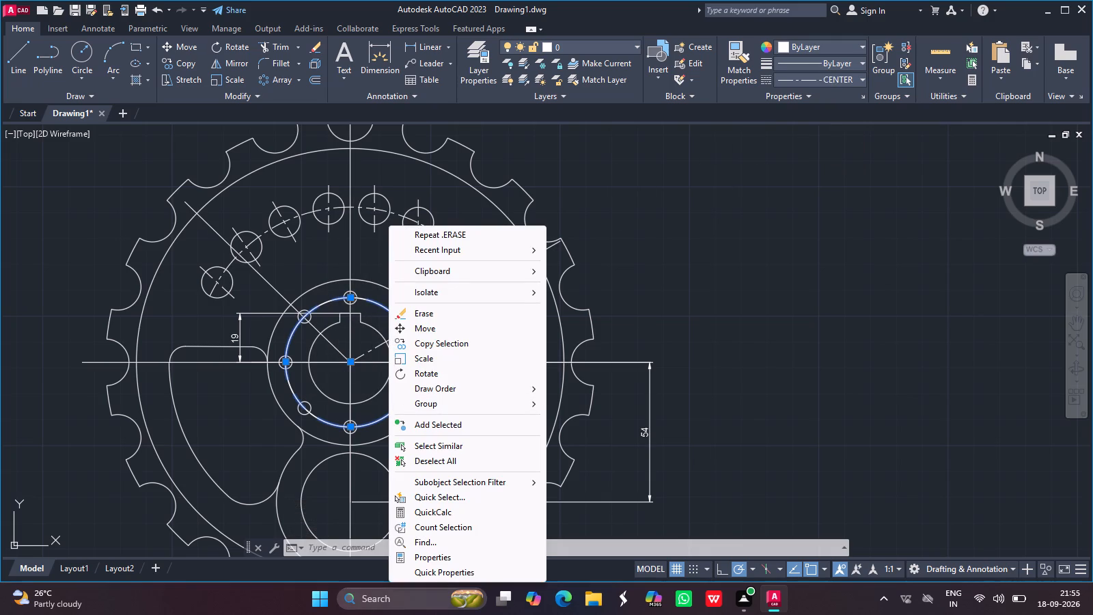
pyautogui.click(432, 558)
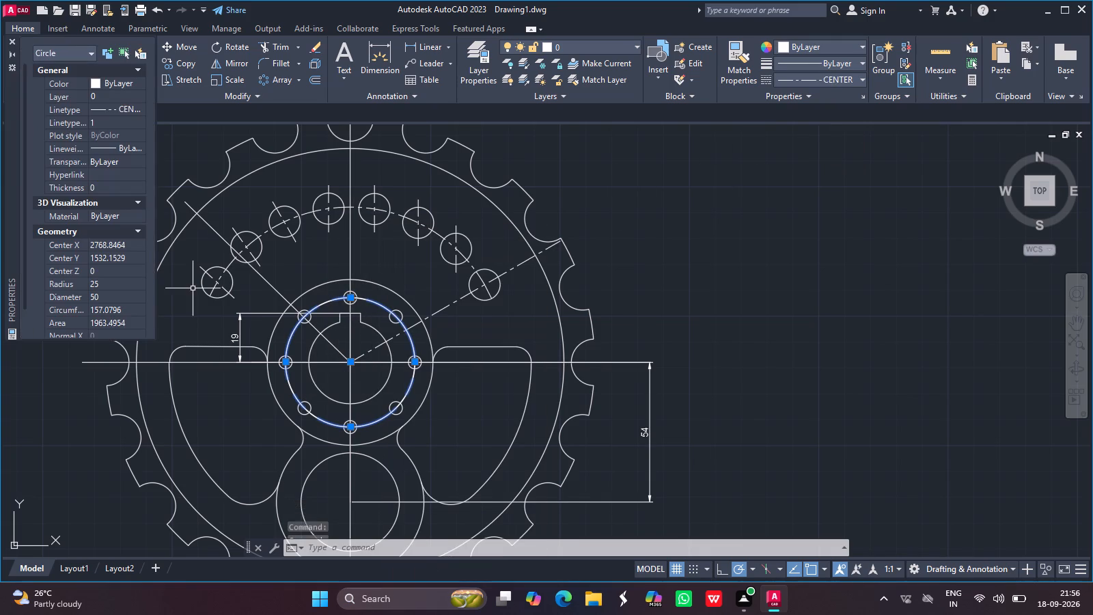
pyautogui.click(100, 119)
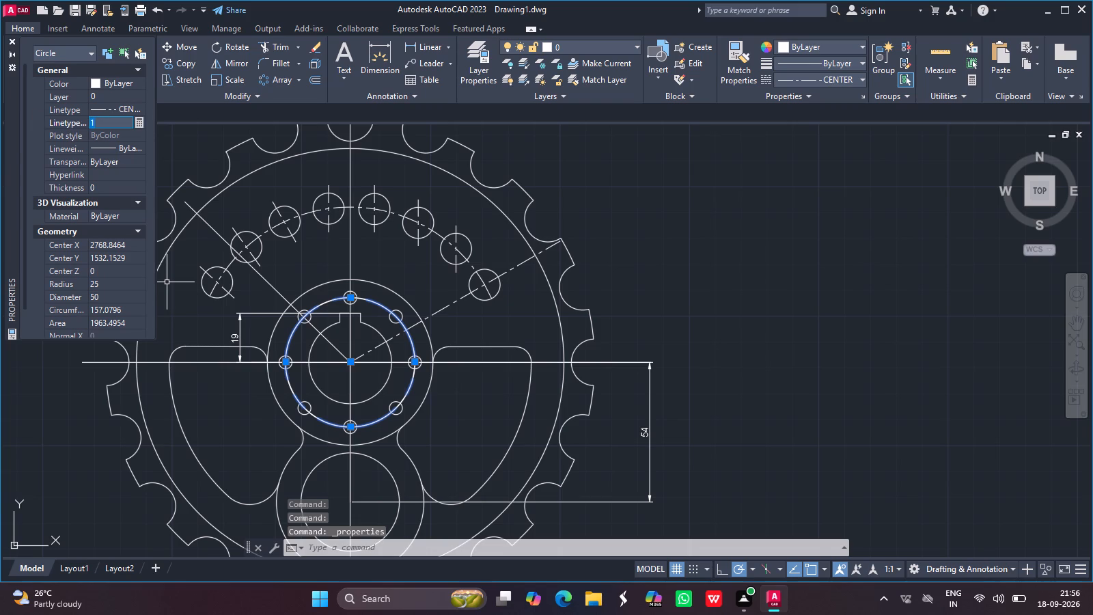
pyautogui.press('BackSpace')
pyautogui.write('0.25')
pyautogui.press('Return')
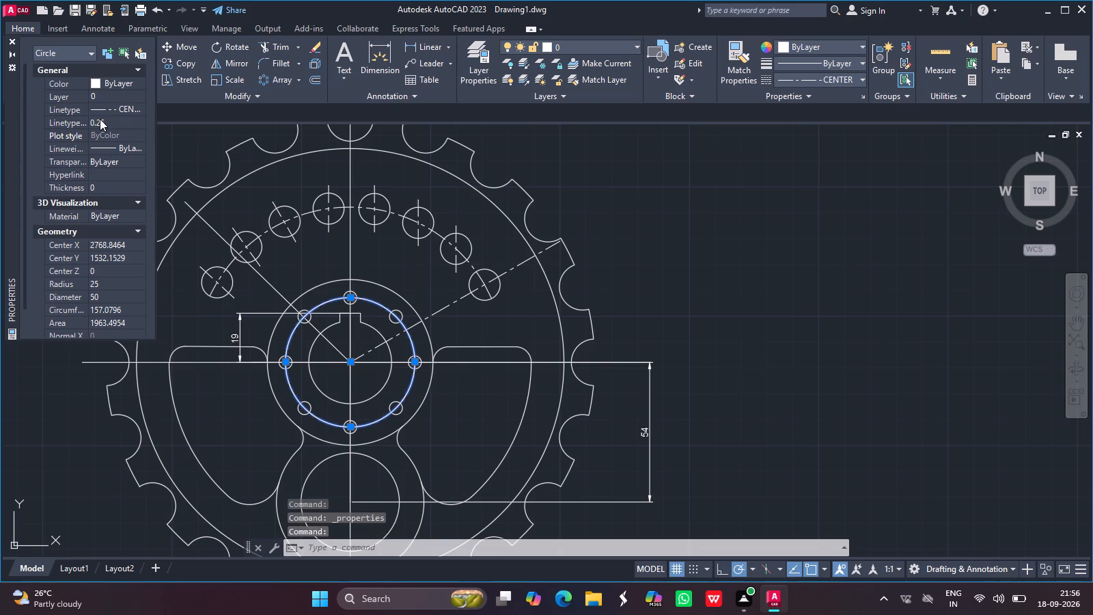
pyautogui.click(13, 41)
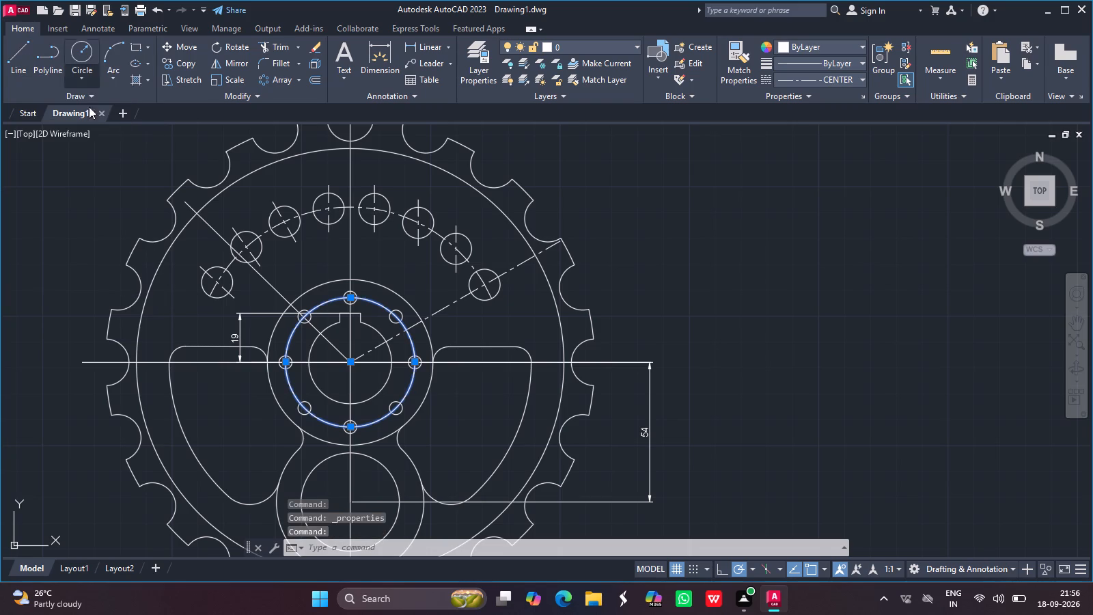
pyautogui.press('Escape')
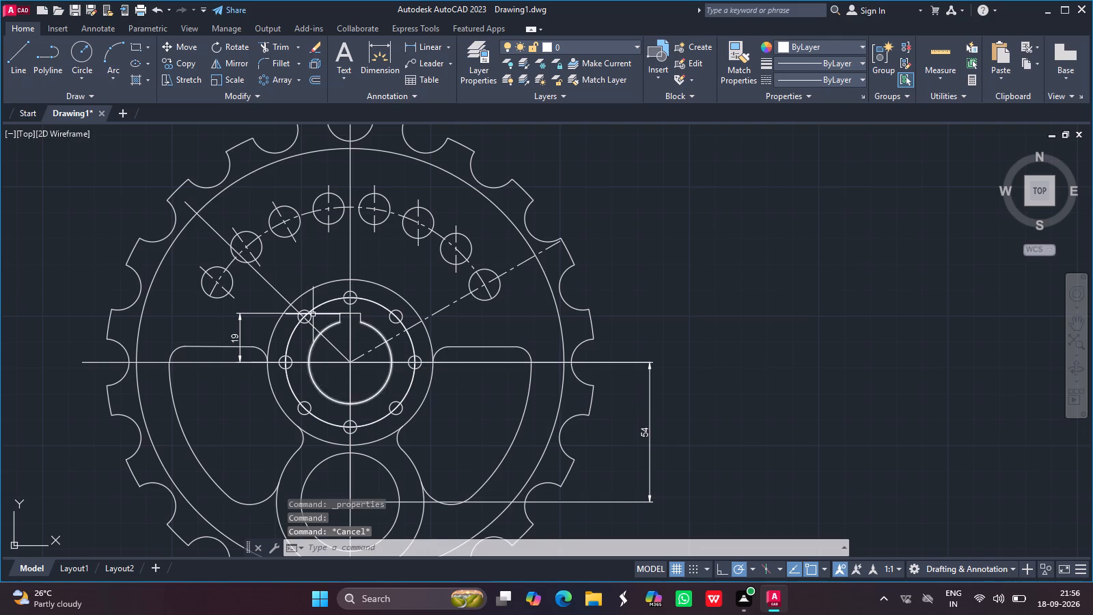
# Move the CENTER-linetype bolt circle from the wheel's center to the empty area right of the wheel.
pyautogui.click(320, 303)
pyautogui.write('move')
pyautogui.press('Return')
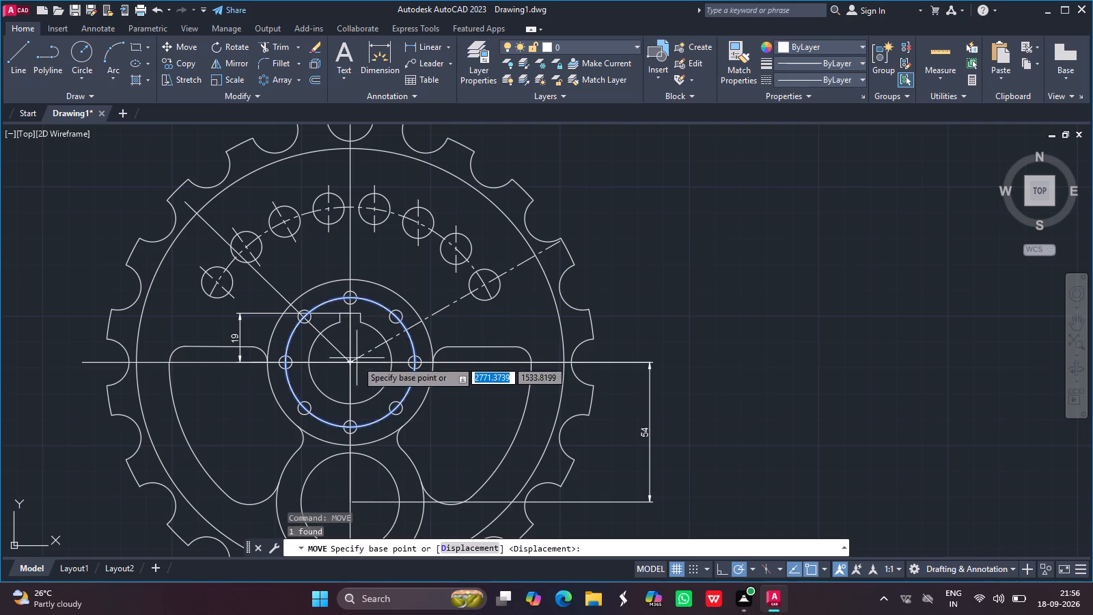
pyautogui.moveTo(347, 361); pyautogui.dragTo(653, 305)
pyautogui.click(669, 303)
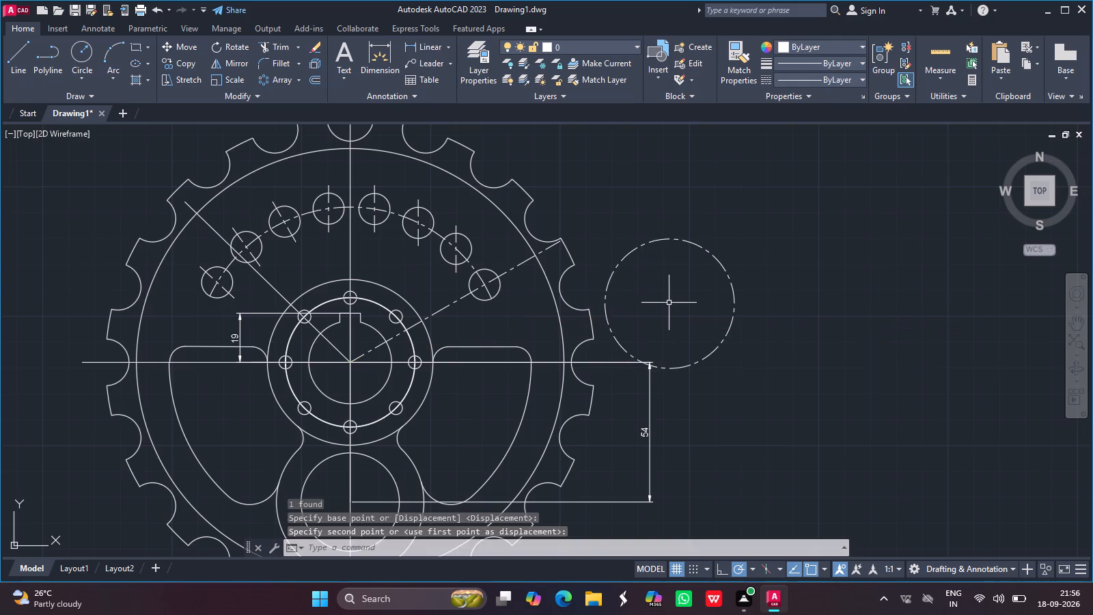
# Delete the four remaining duplicate continuous bolt circles through the hub holes.
pyautogui.click(378, 305)
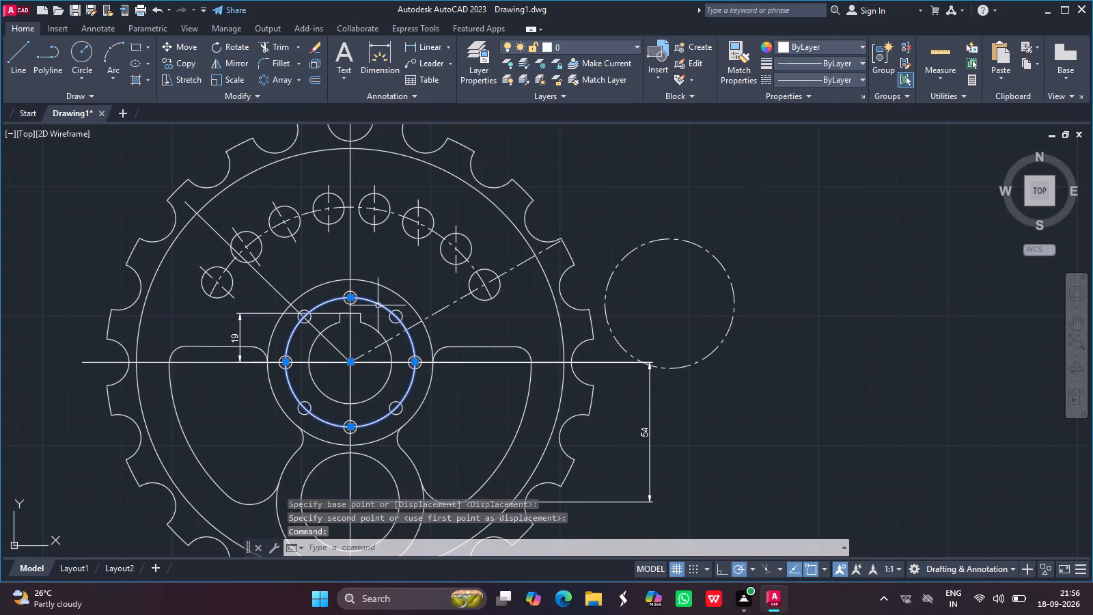
pyautogui.press('Delete')
pyautogui.click(378, 305)
pyautogui.press('Delete')
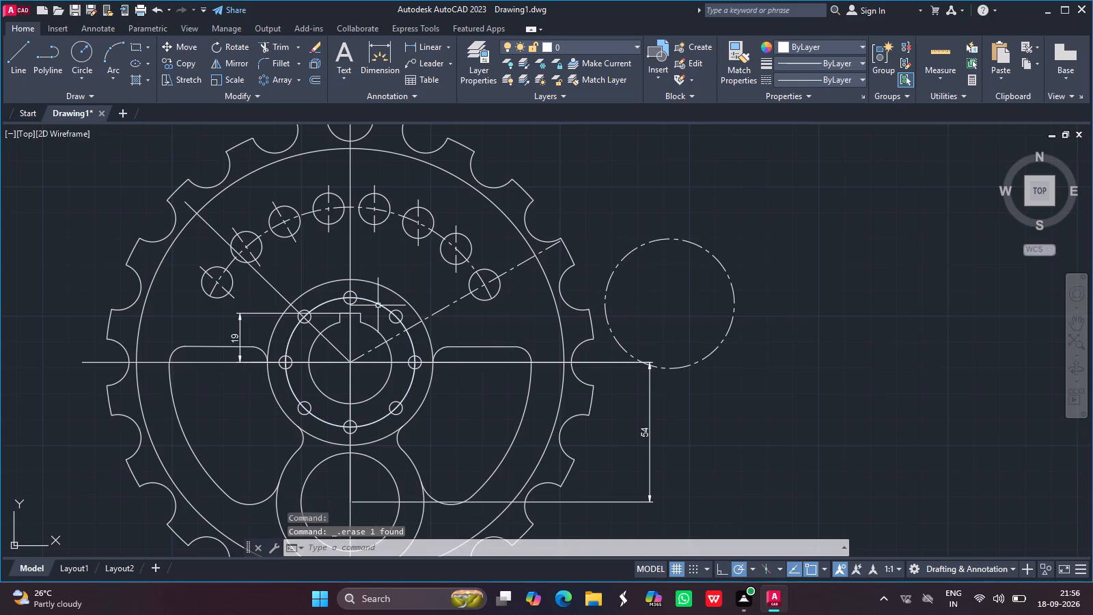
pyautogui.click(378, 305)
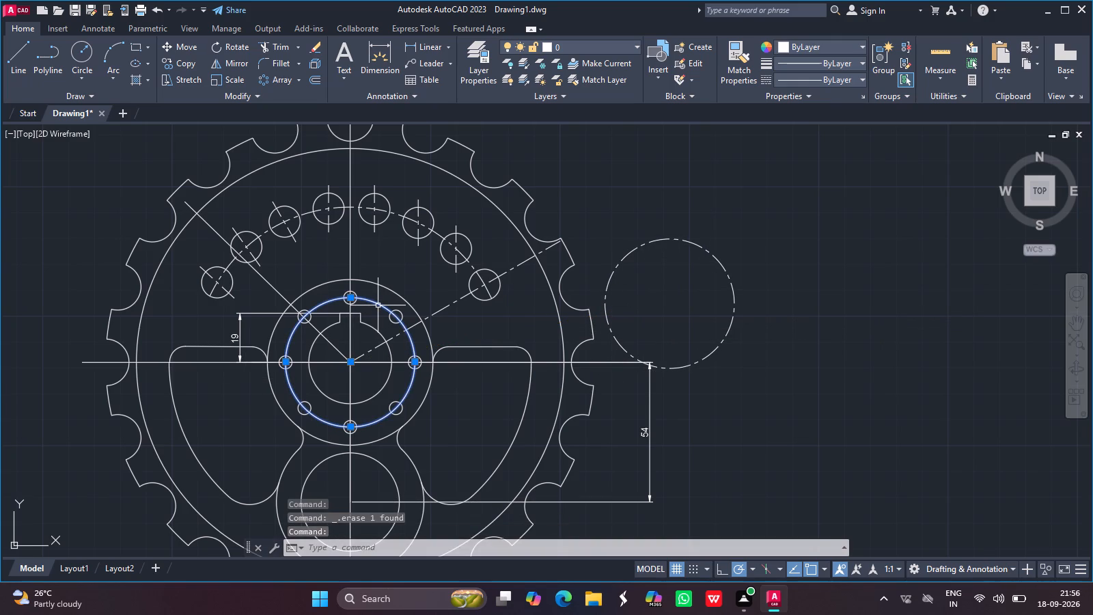
pyautogui.press('Delete')
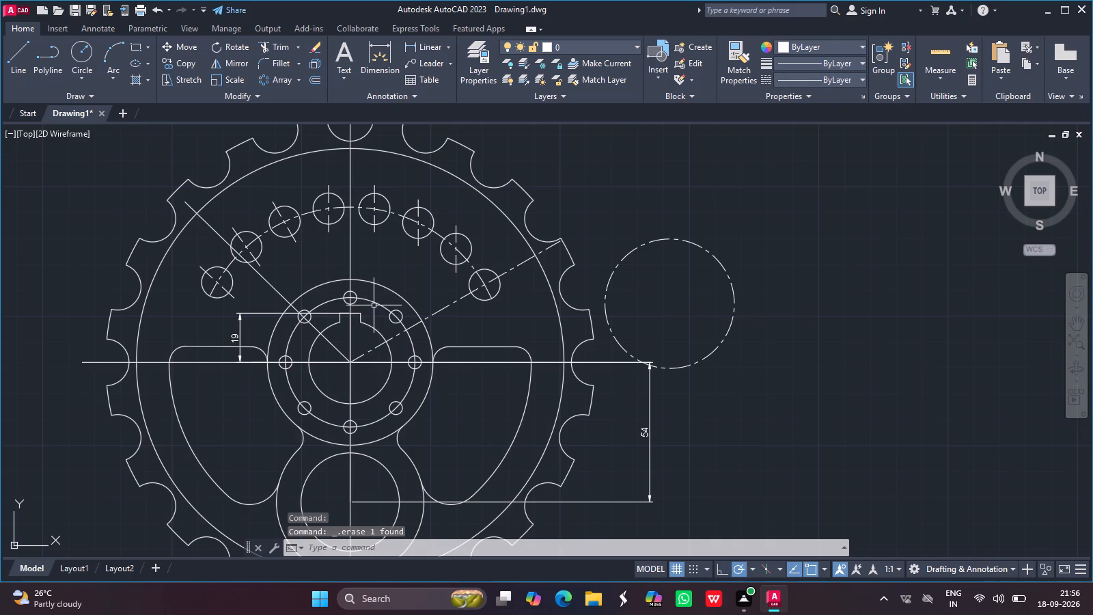
pyautogui.click(376, 303)
pyautogui.press('Delete')
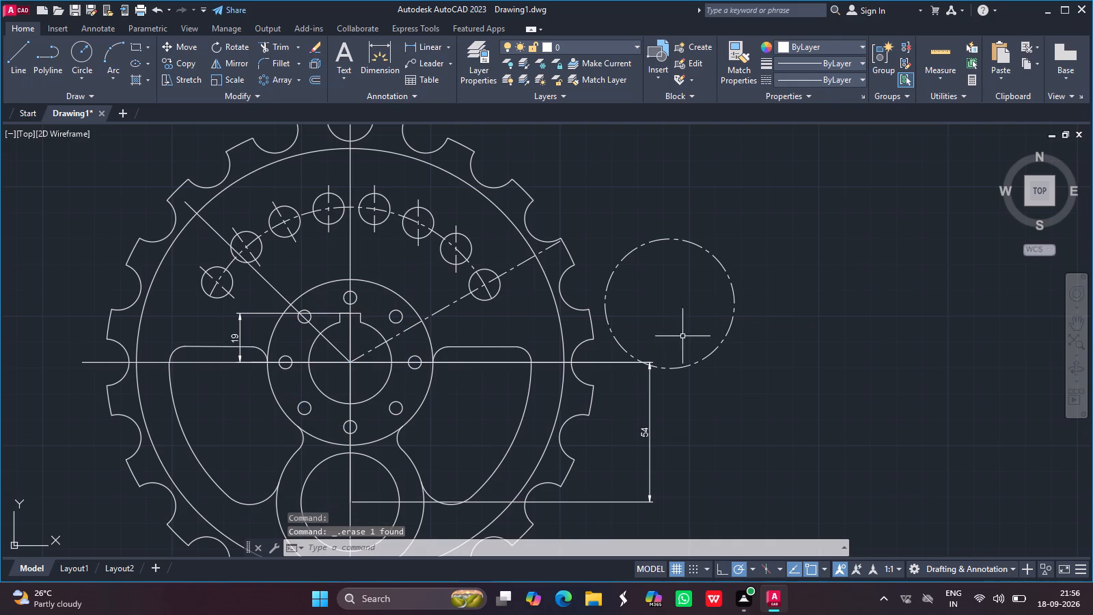
# Move the CENTER-linetype bolt circle by its center back onto the wheel's center, through the hub holes.
pyautogui.click(675, 239)
pyautogui.write('move')
pyautogui.press('pagedown')
pyautogui.press('Return')
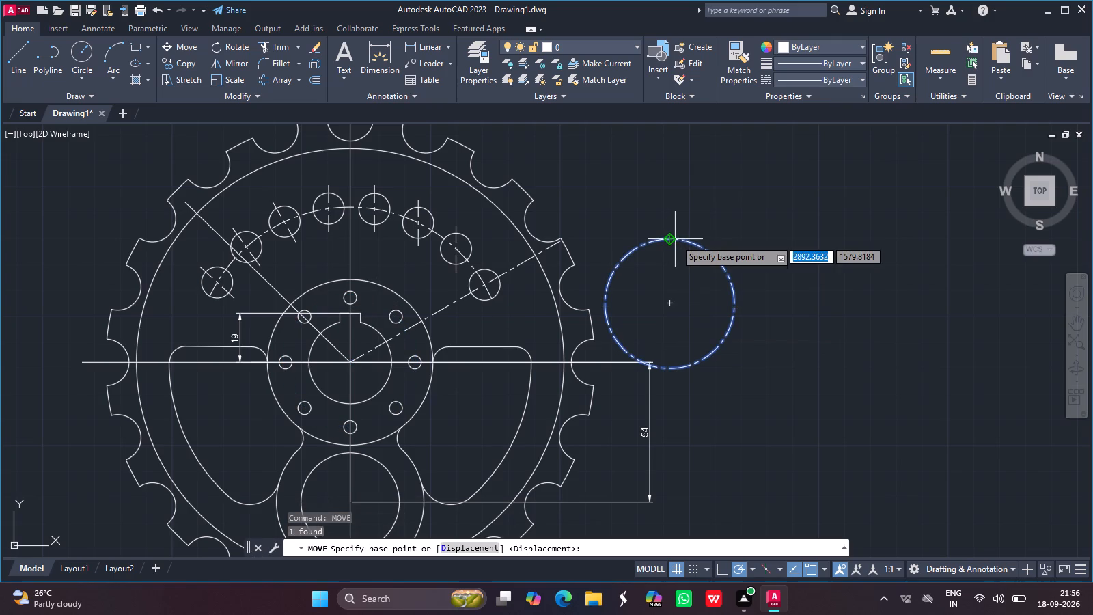
pyautogui.moveTo(668, 306); pyautogui.dragTo(353, 367)
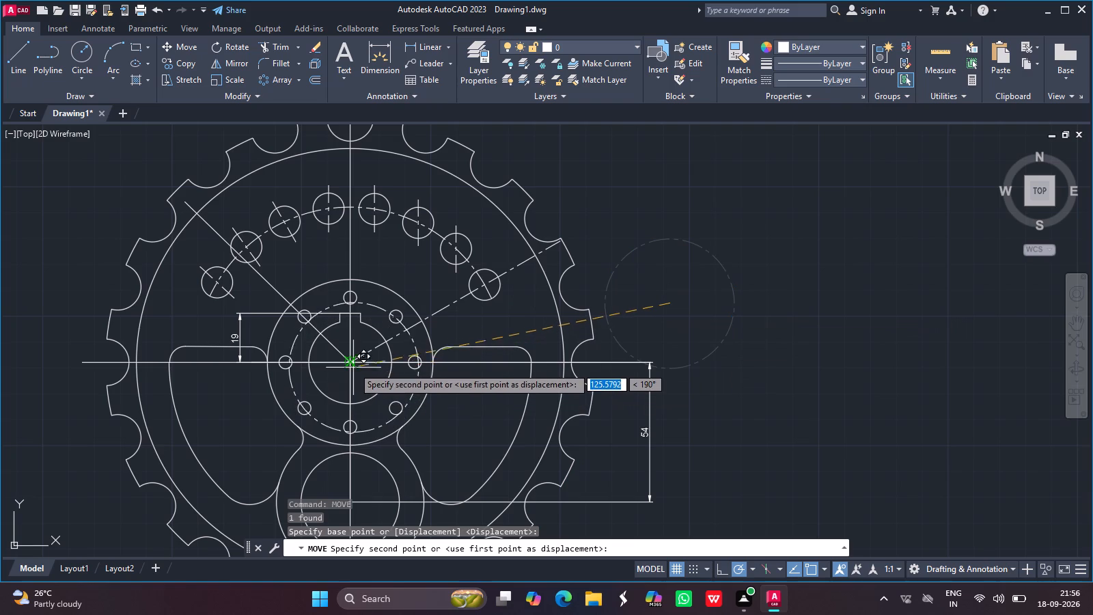
pyautogui.moveTo(353, 367); pyautogui.dragTo(350, 361)
pyautogui.click(350, 361)
pyautogui.press('Return')
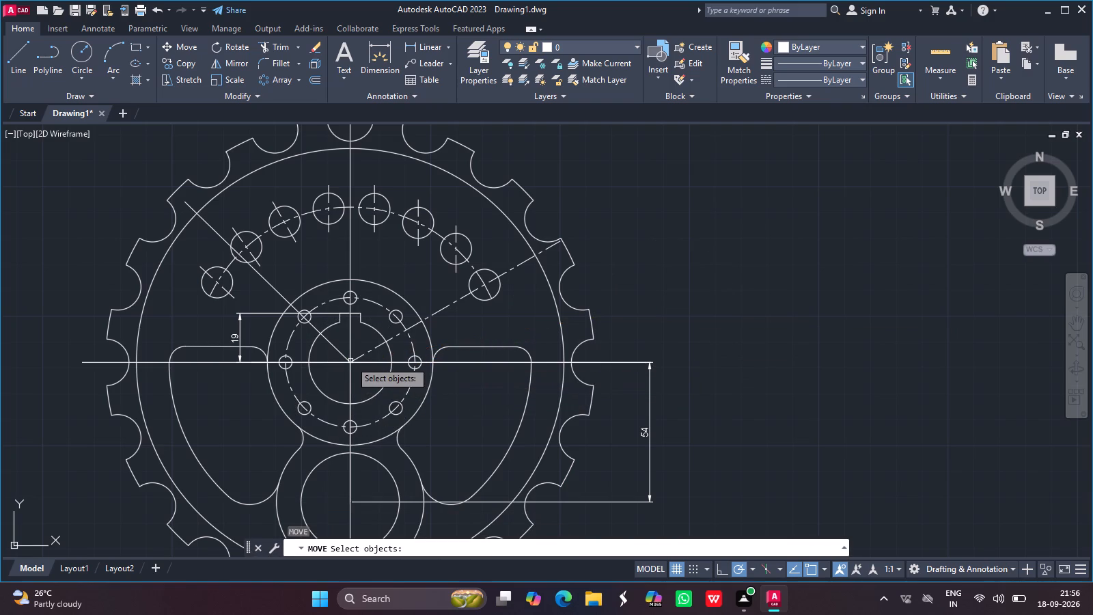
pyautogui.press('Escape')
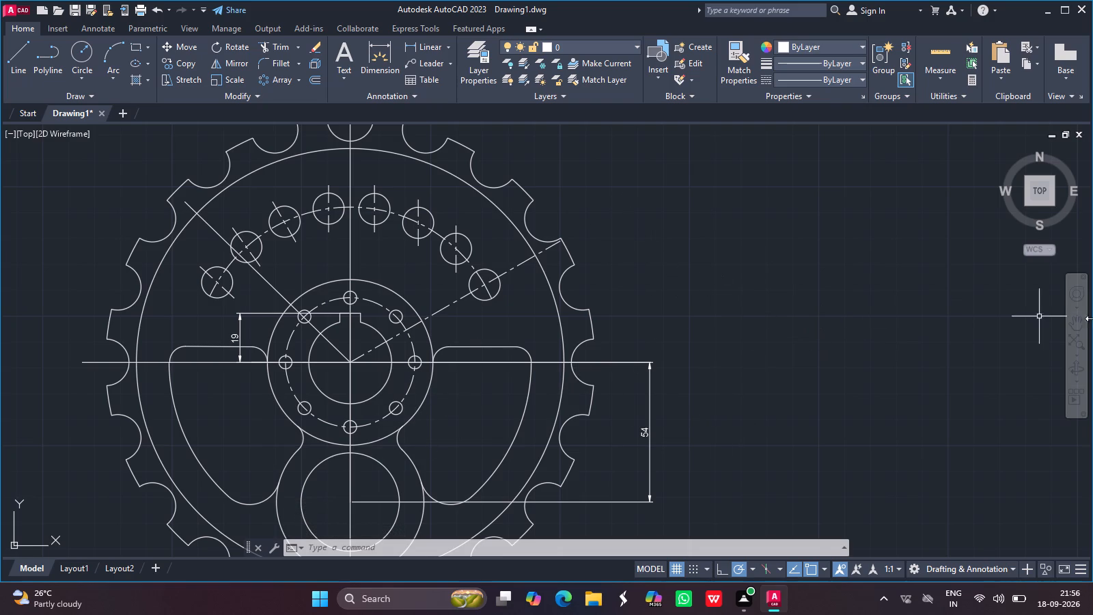
# Add a horizontal linear dimension across the keyway's width, placed just above the hub circle.
pyautogui.click(1074, 329)
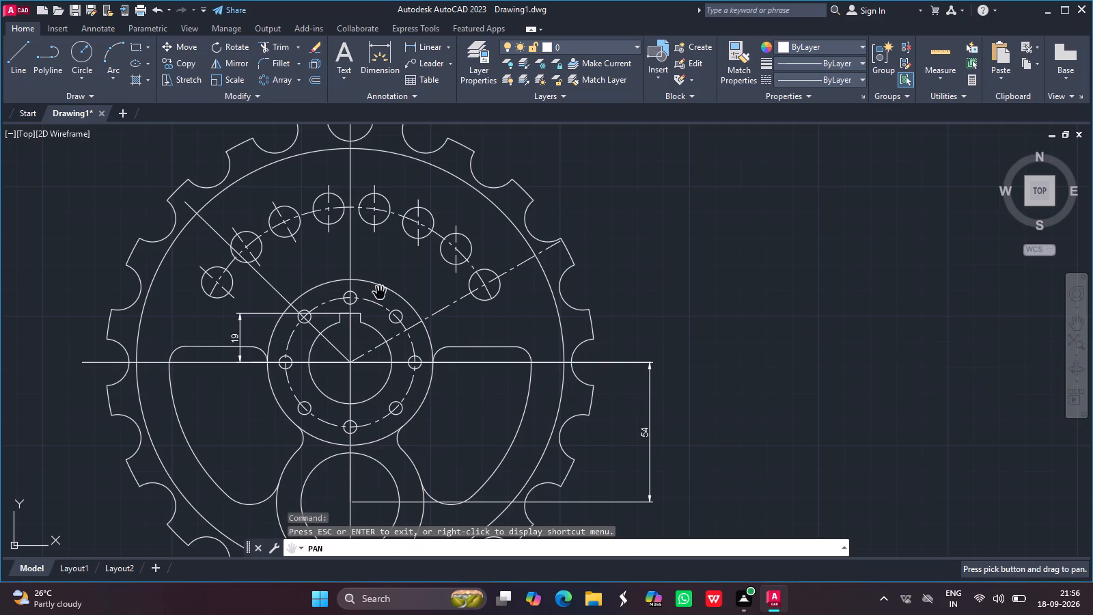
pyautogui.moveTo(345, 317); pyautogui.dragTo(352, 207)
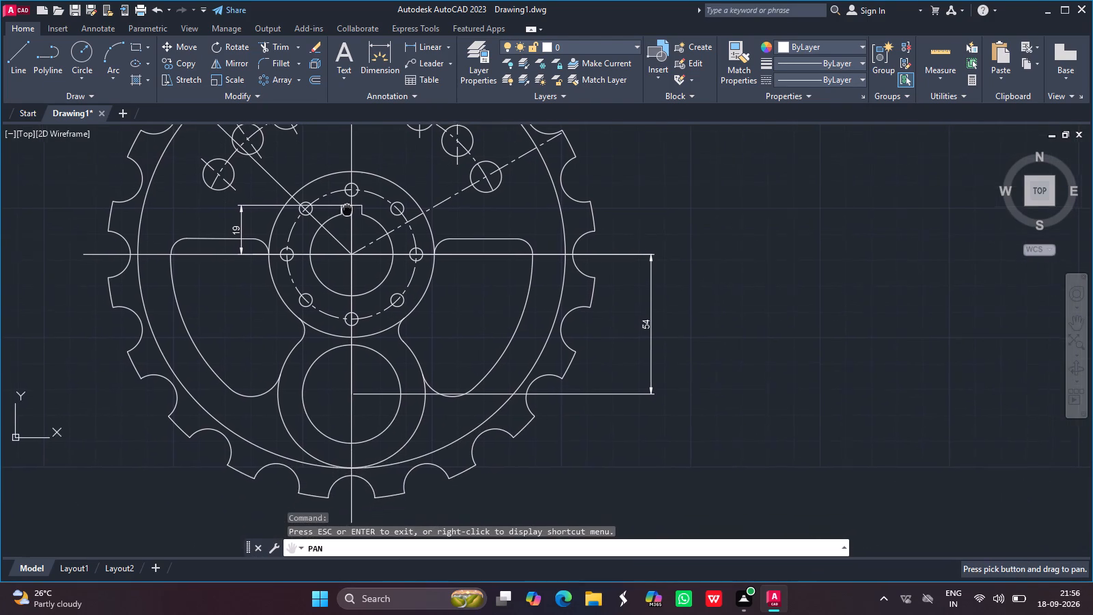
pyautogui.moveTo(352, 207); pyautogui.dragTo(366, 271)
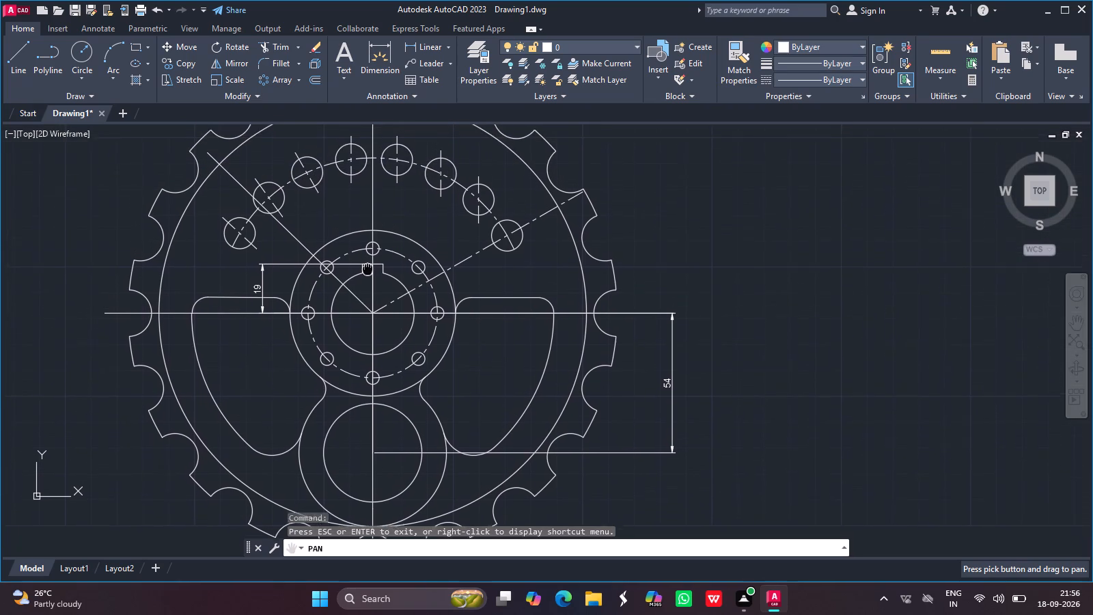
pyautogui.moveTo(366, 271); pyautogui.dragTo(324, 271)
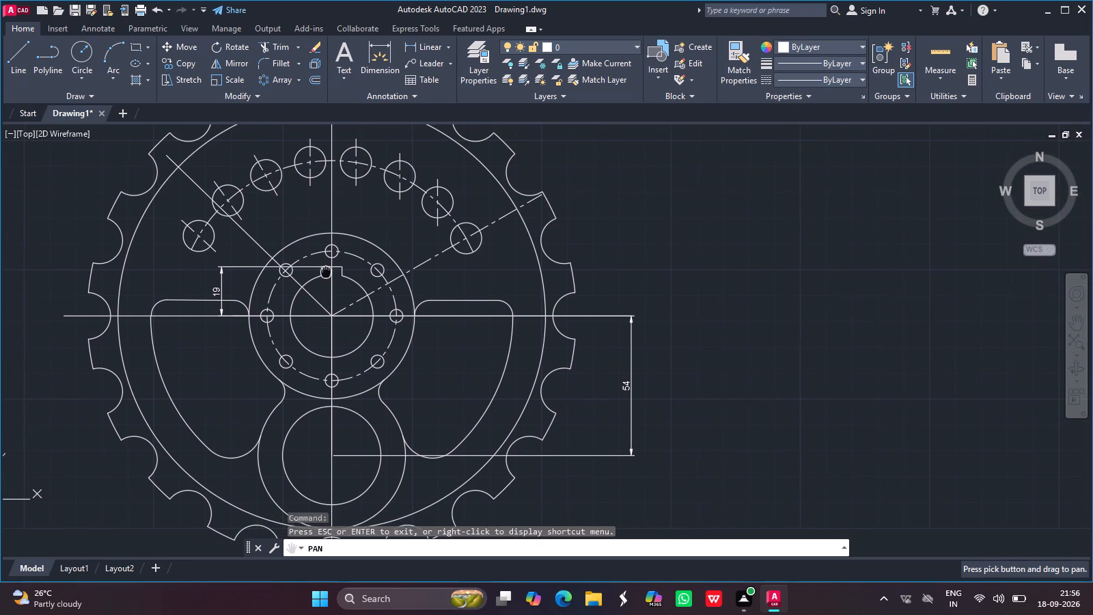
pyautogui.moveTo(324, 271); pyautogui.dragTo(337, 281)
pyautogui.click(337, 281)
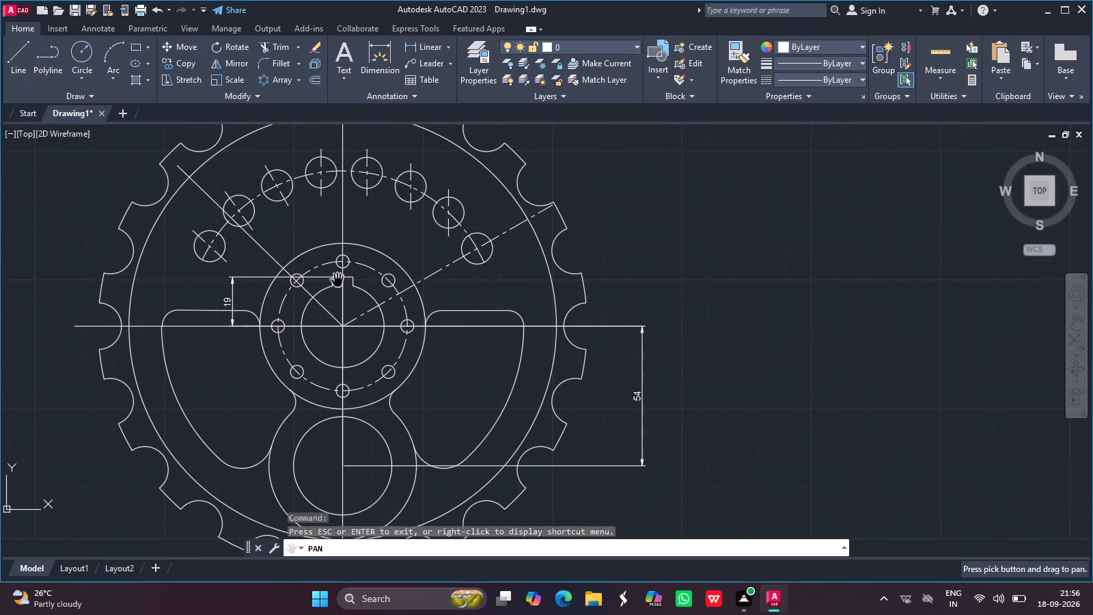
pyautogui.press('Escape')
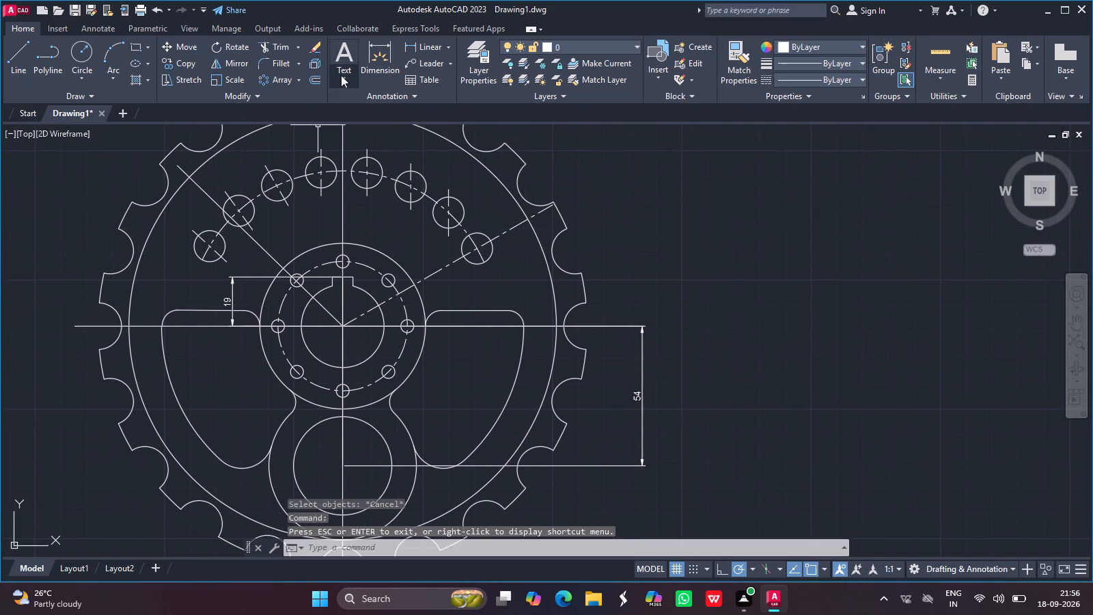
pyautogui.click(416, 44)
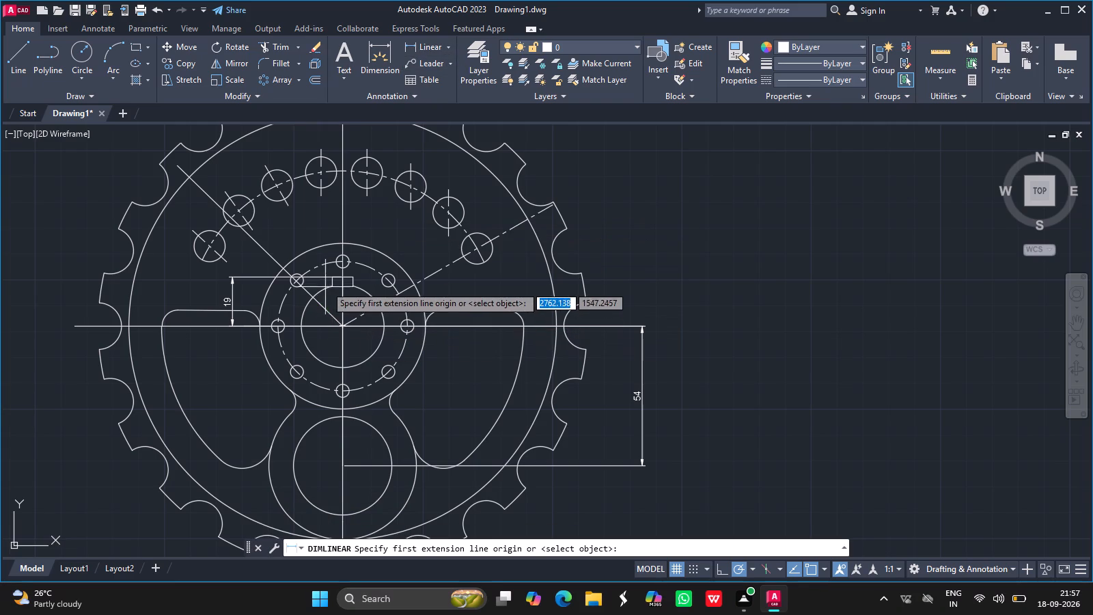
pyautogui.moveTo(333, 276); pyautogui.dragTo(354, 279)
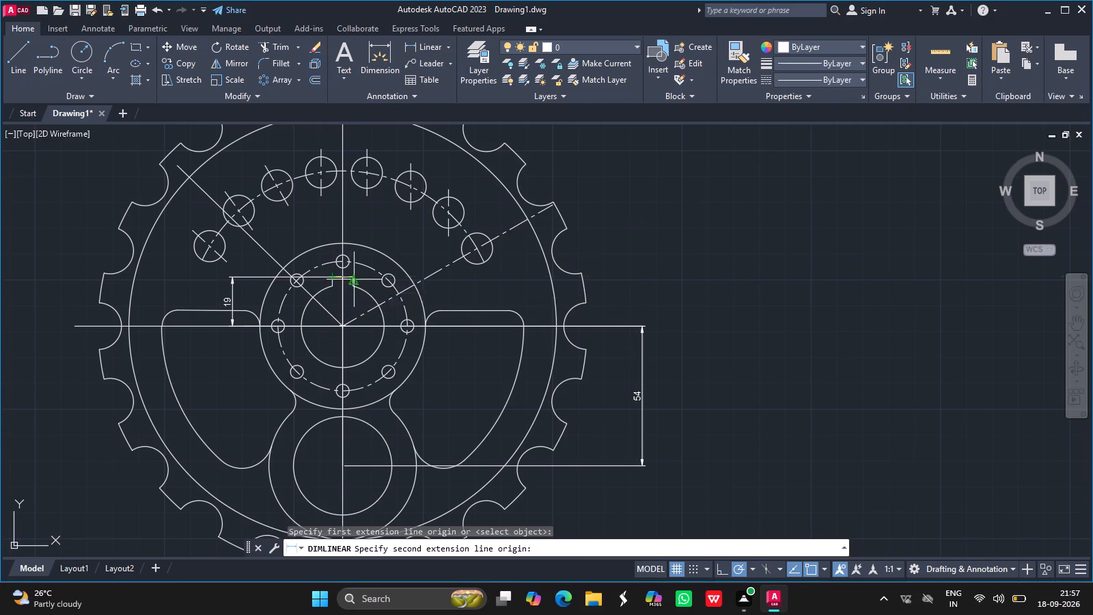
pyautogui.moveTo(354, 279); pyautogui.dragTo(354, 274)
pyautogui.moveTo(354, 274); pyautogui.dragTo(361, 224)
pyautogui.click(361, 224)
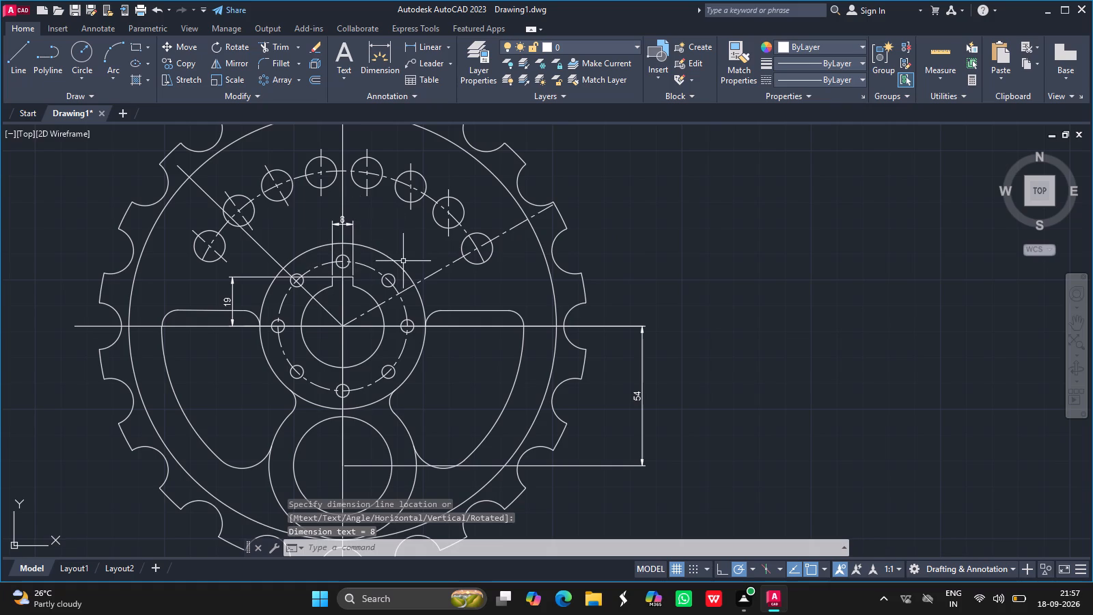
# Add a radius dimension to the upper outer corner fillet of the right pocket, placed outside the rim.
pyautogui.click(451, 43)
pyautogui.click(431, 178)
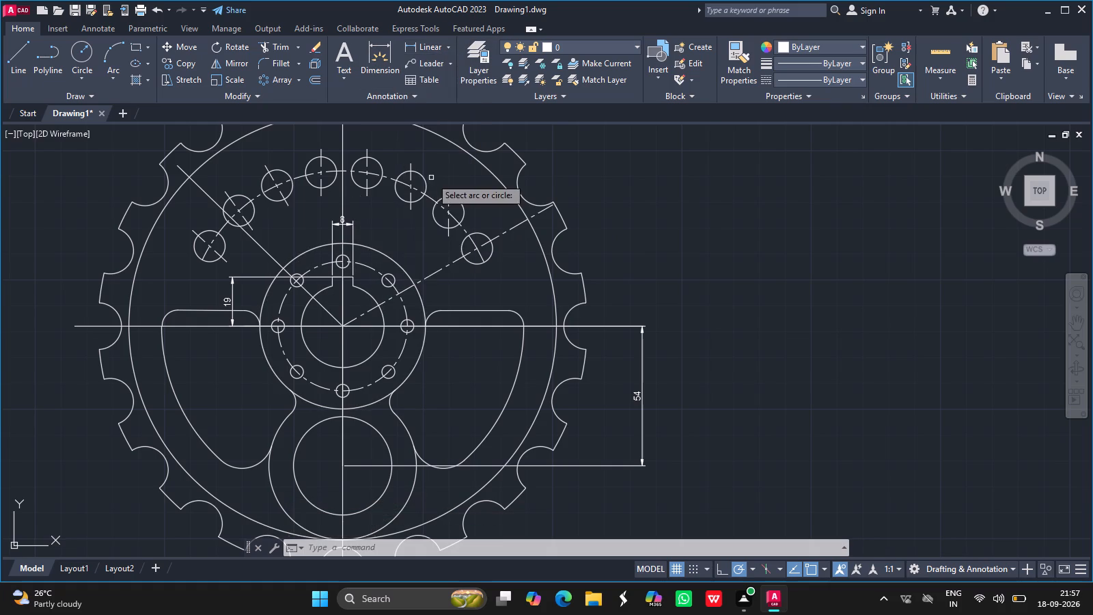
pyautogui.click(516, 314)
pyautogui.click(610, 277)
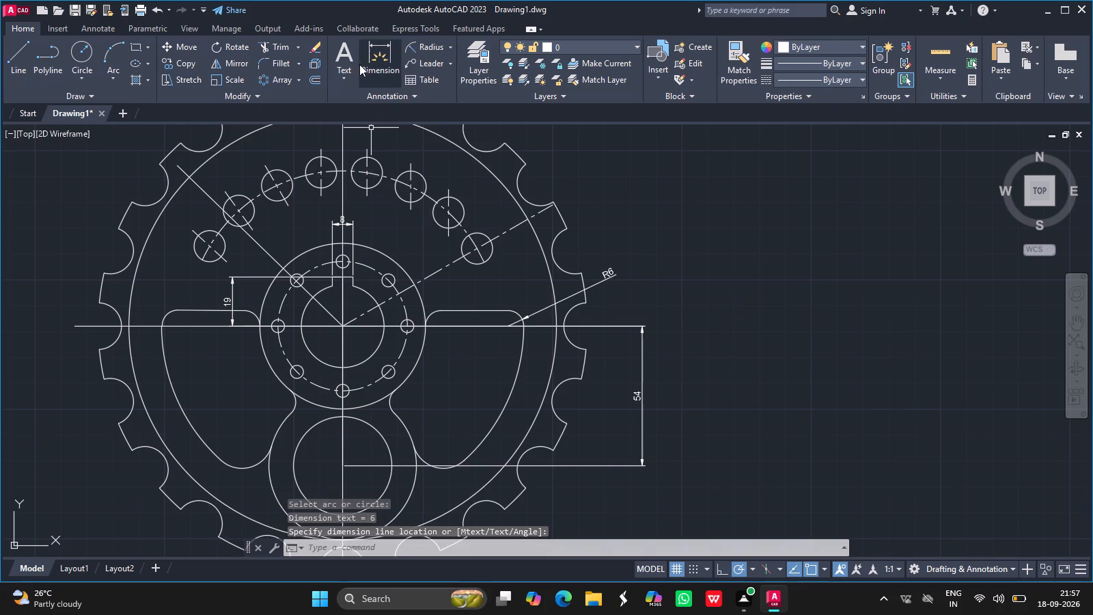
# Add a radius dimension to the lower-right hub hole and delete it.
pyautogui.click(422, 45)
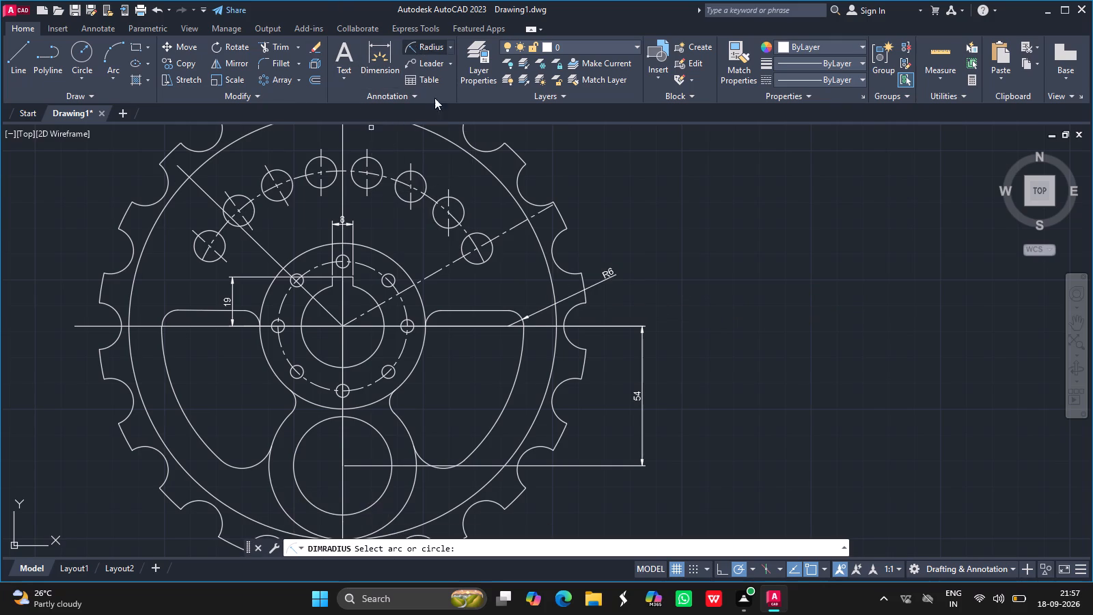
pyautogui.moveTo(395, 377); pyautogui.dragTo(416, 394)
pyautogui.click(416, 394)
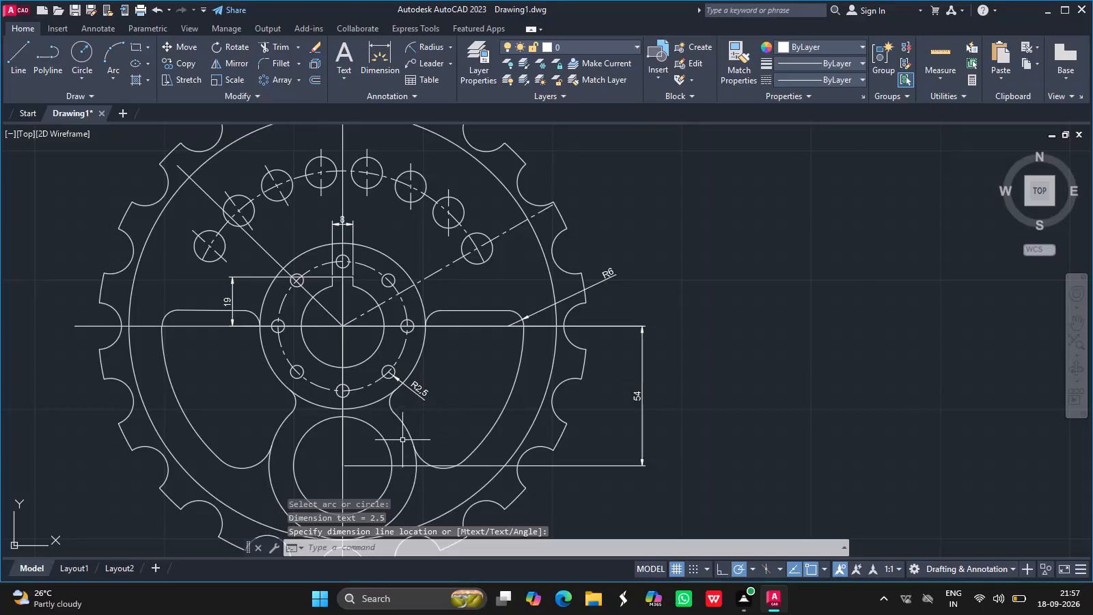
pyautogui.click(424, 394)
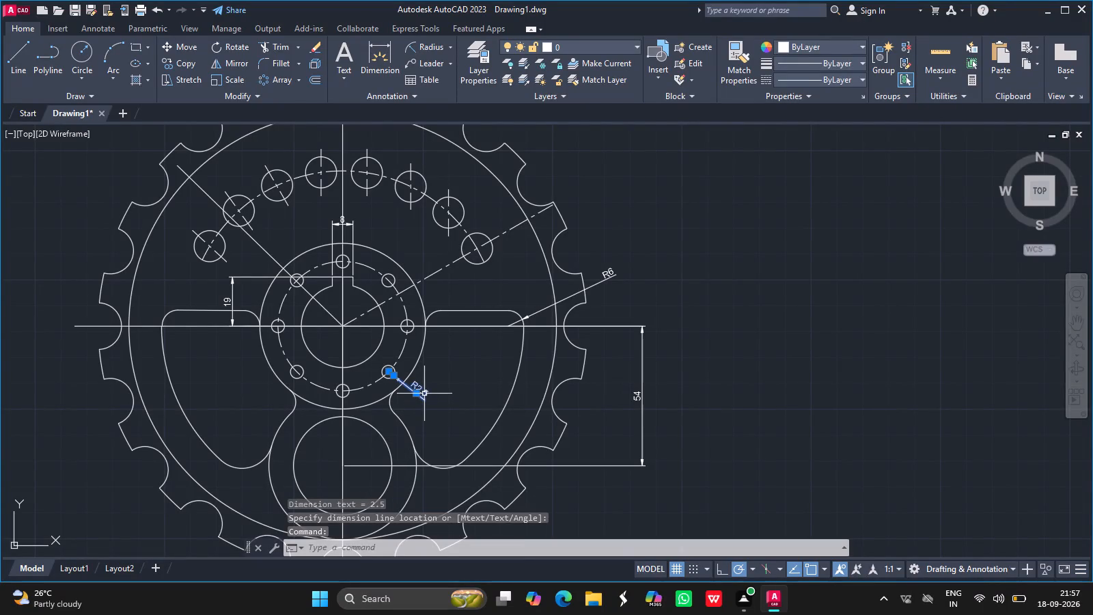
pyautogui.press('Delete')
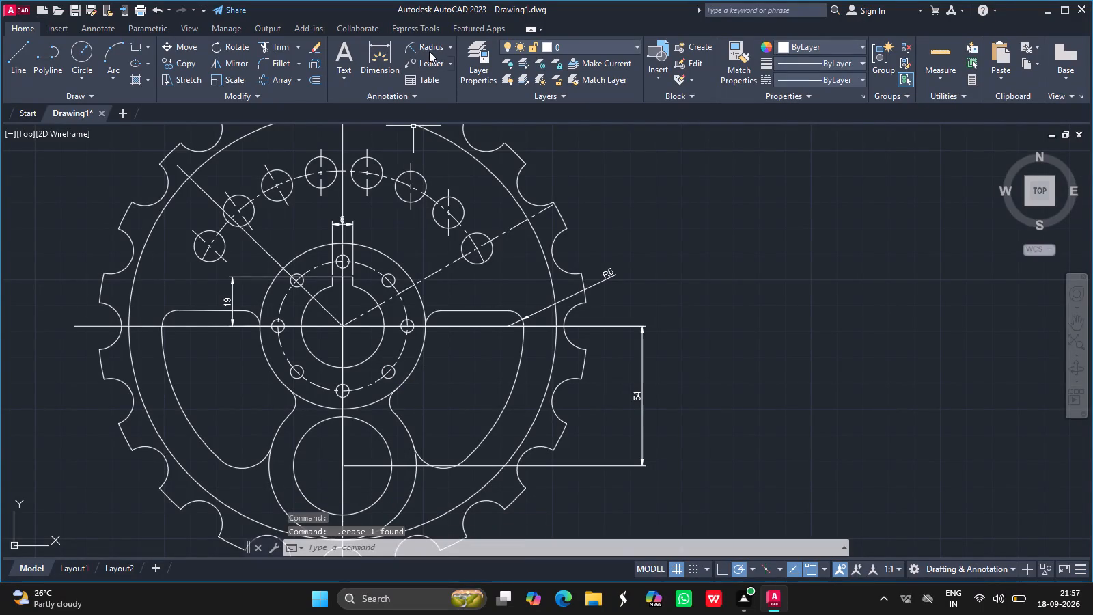
# Add a radius dimension to the center-line arc through the upper holes, placed outside the rim at the upper left.
pyautogui.click(426, 40)
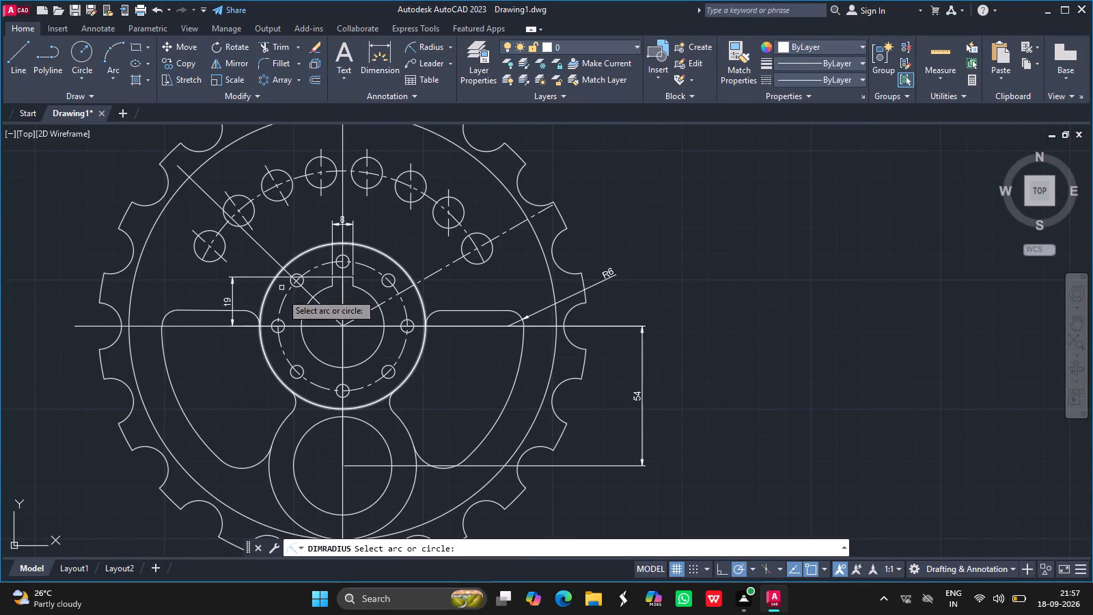
pyautogui.click(223, 228)
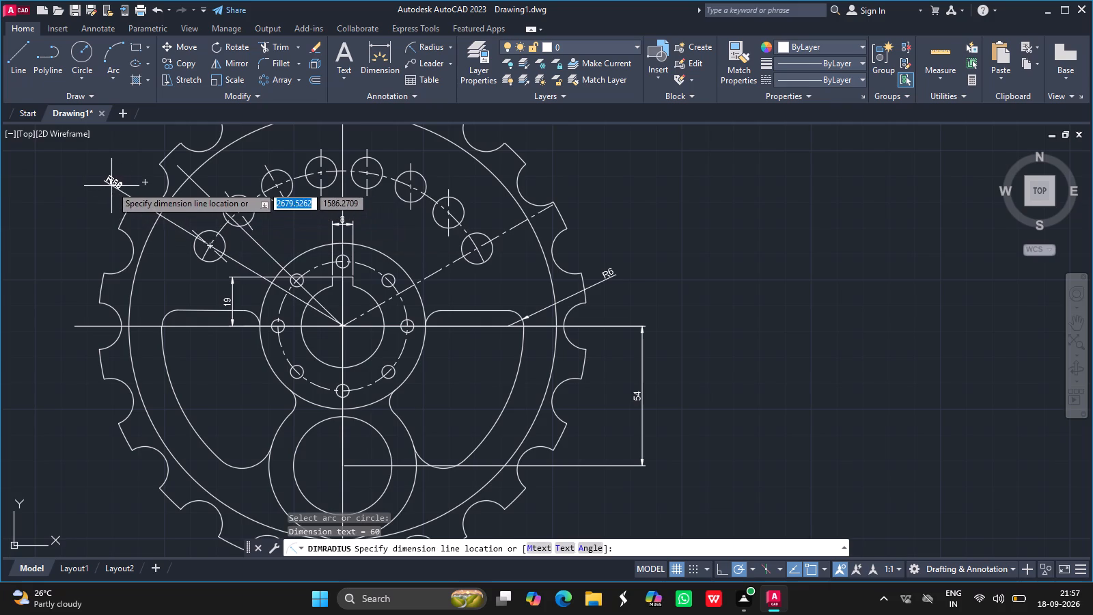
pyautogui.click(111, 186)
# Add radius dimensions to the rim's outer arc at the upper left and to one rounded notch on the left side.
pyautogui.click(432, 44)
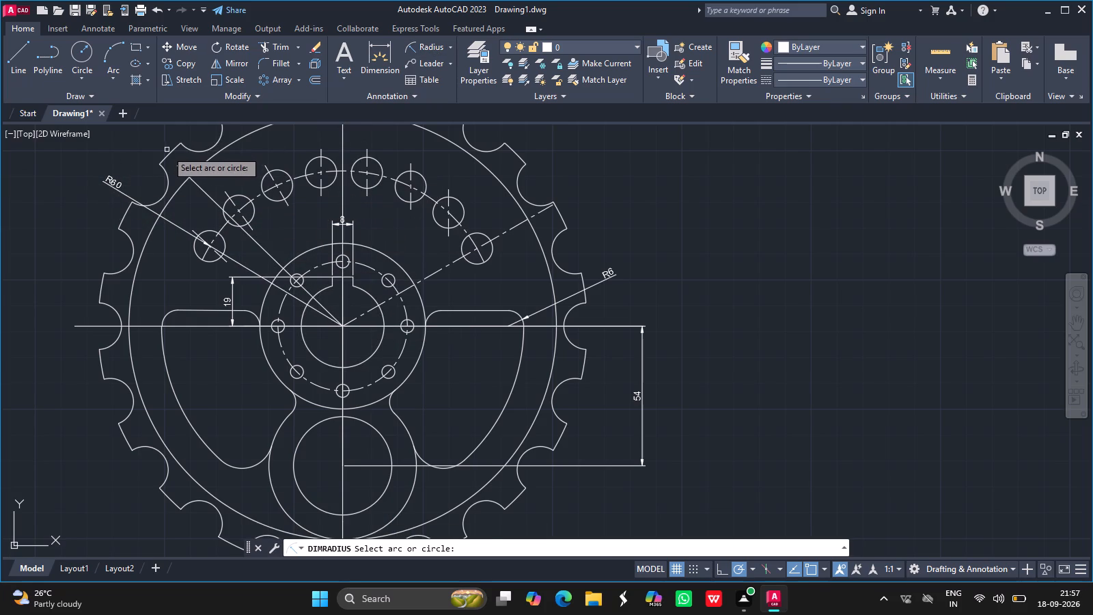
pyautogui.moveTo(170, 152); pyautogui.dragTo(129, 152)
pyautogui.moveTo(129, 152); pyautogui.dragTo(290, 138)
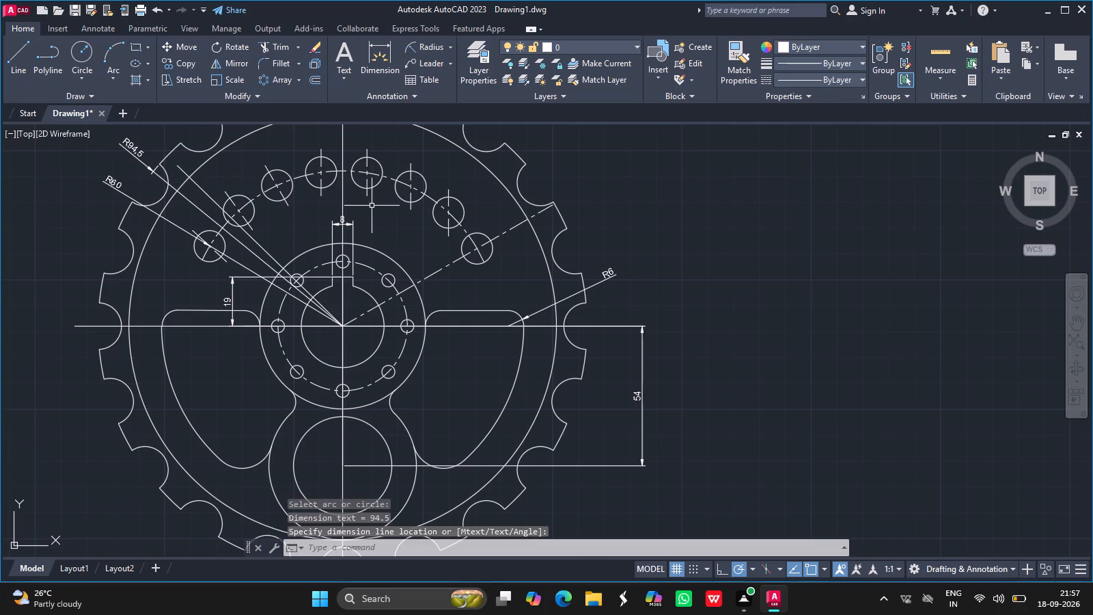
pyautogui.click(434, 43)
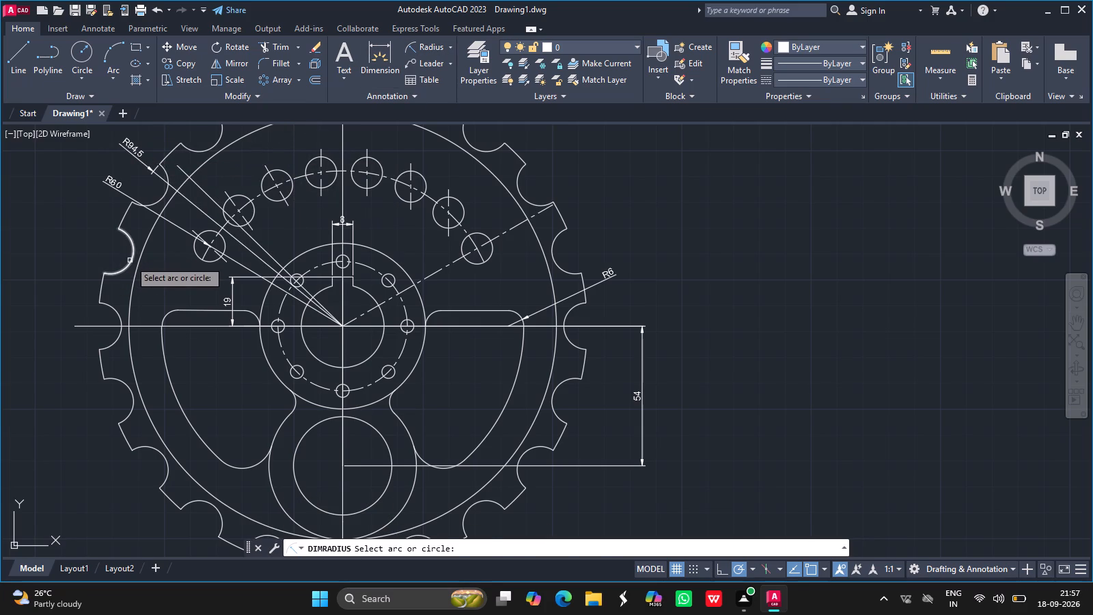
pyautogui.moveTo(130, 260); pyautogui.dragTo(82, 239)
pyautogui.click(82, 239)
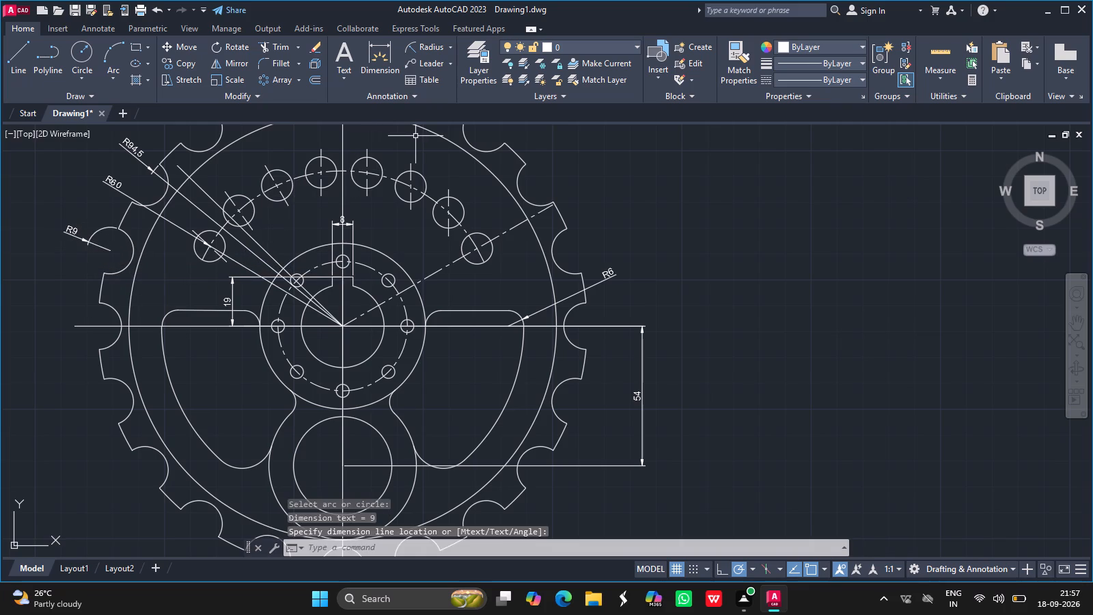
# Add radius dimensions to the left pocket's large outer arc and the right pocket's bottom fillet.
pyautogui.click(437, 45)
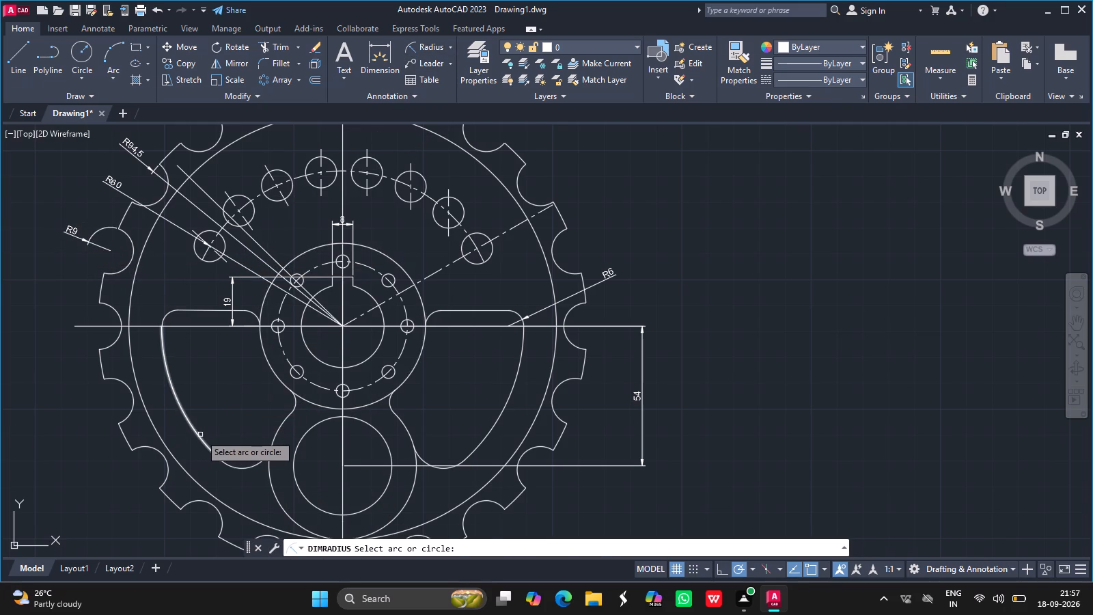
pyautogui.moveTo(200, 434); pyautogui.dragTo(100, 462)
pyautogui.click(100, 462)
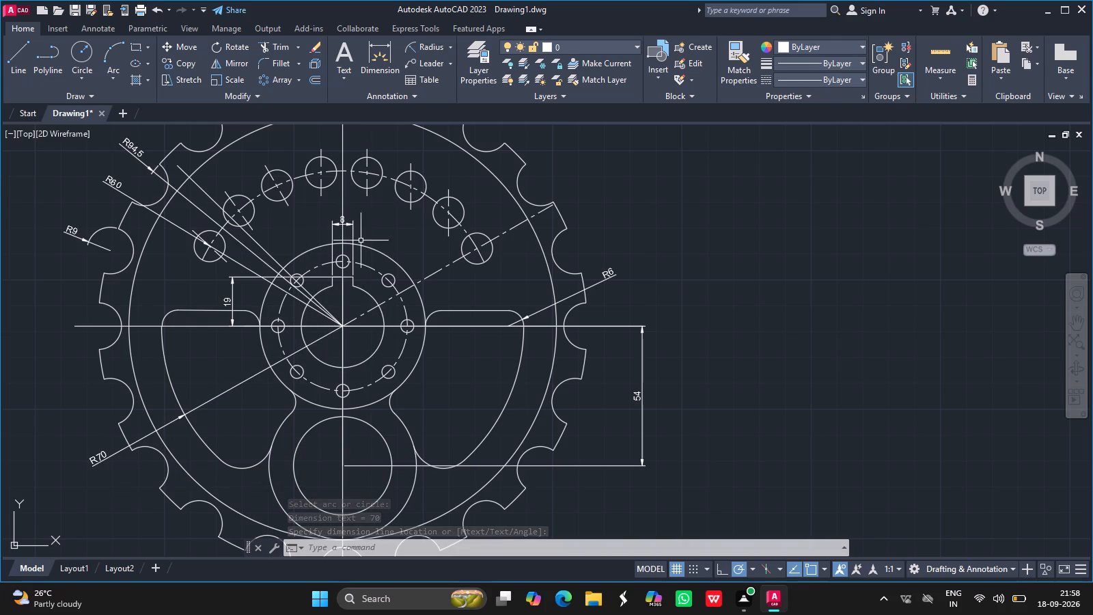
pyautogui.click(428, 38)
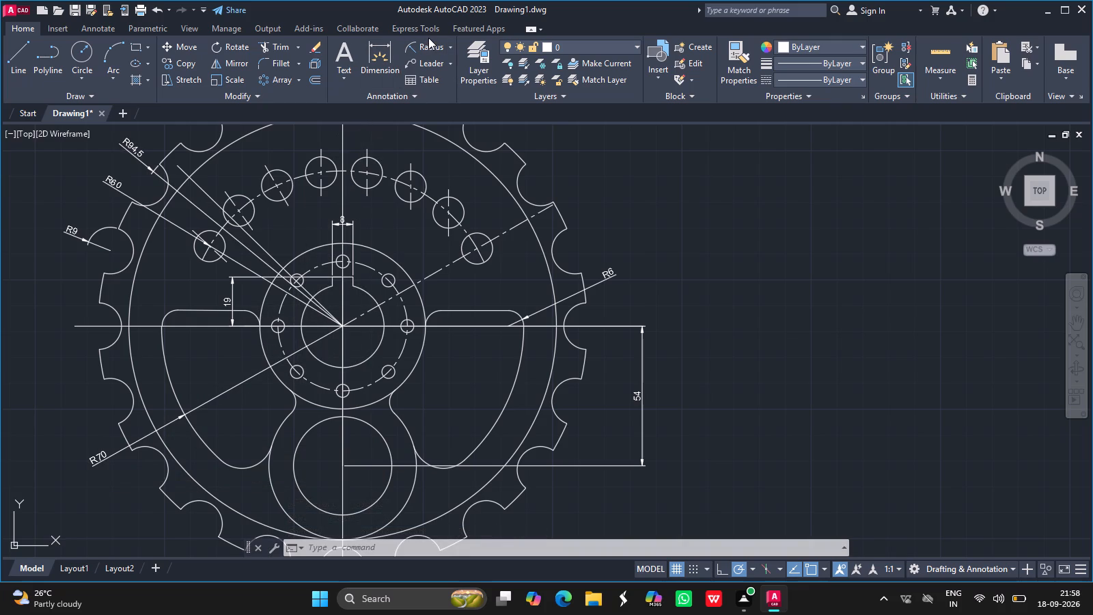
pyautogui.click(424, 51)
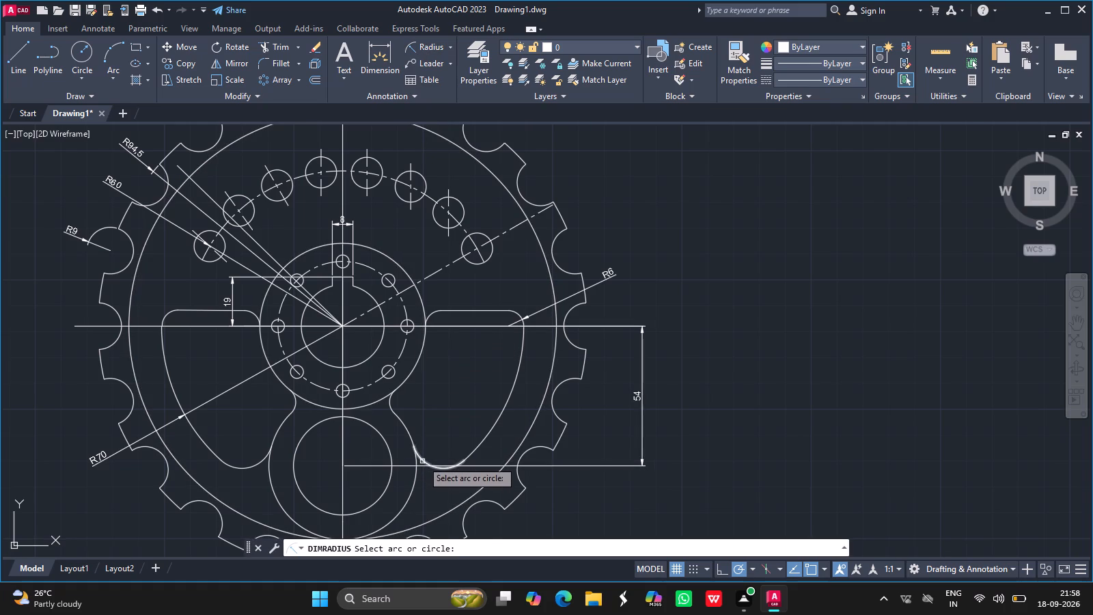
pyautogui.moveTo(422, 460); pyautogui.dragTo(430, 487)
pyautogui.click(430, 487)
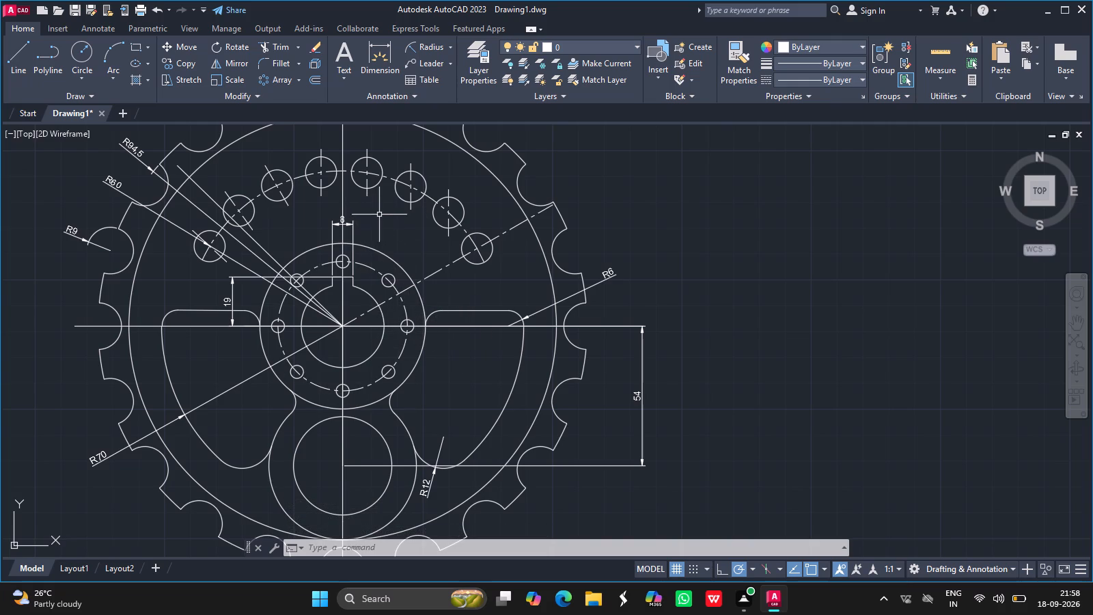
# Add a diameter dimension to the lower-right hub hole, placed beside the hub.
pyautogui.click(449, 44)
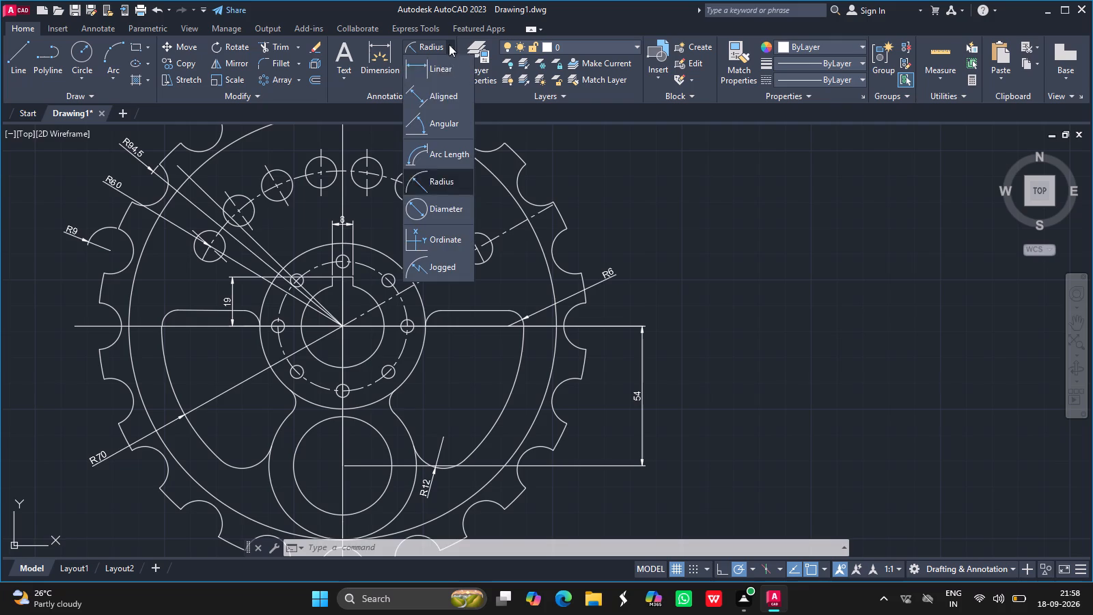
pyautogui.click(419, 202)
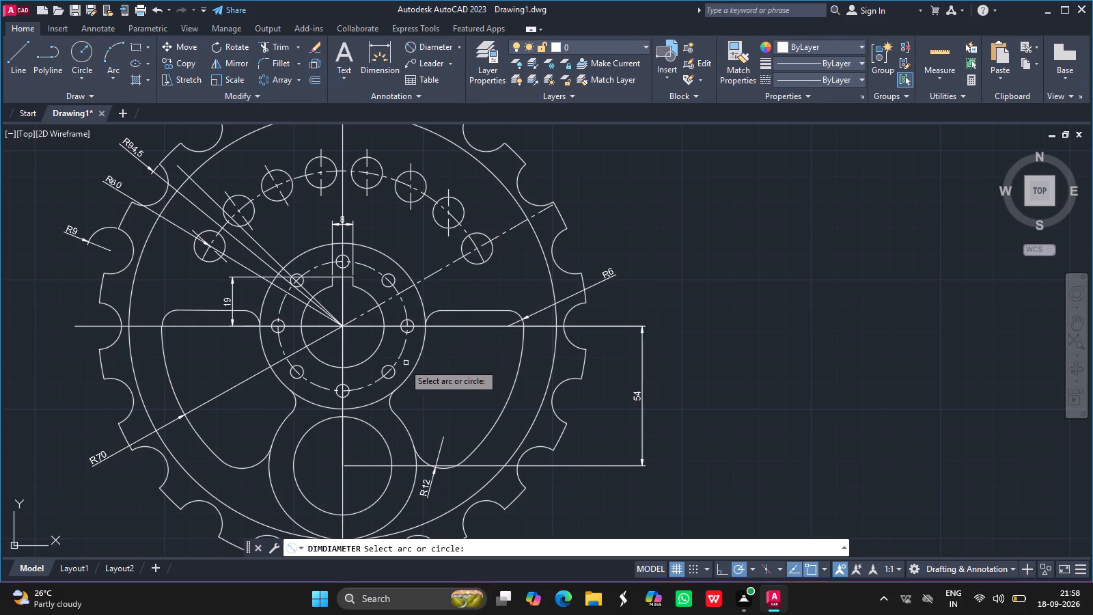
pyautogui.moveTo(396, 373); pyautogui.dragTo(430, 381)
pyautogui.moveTo(430, 381); pyautogui.dragTo(391, 392)
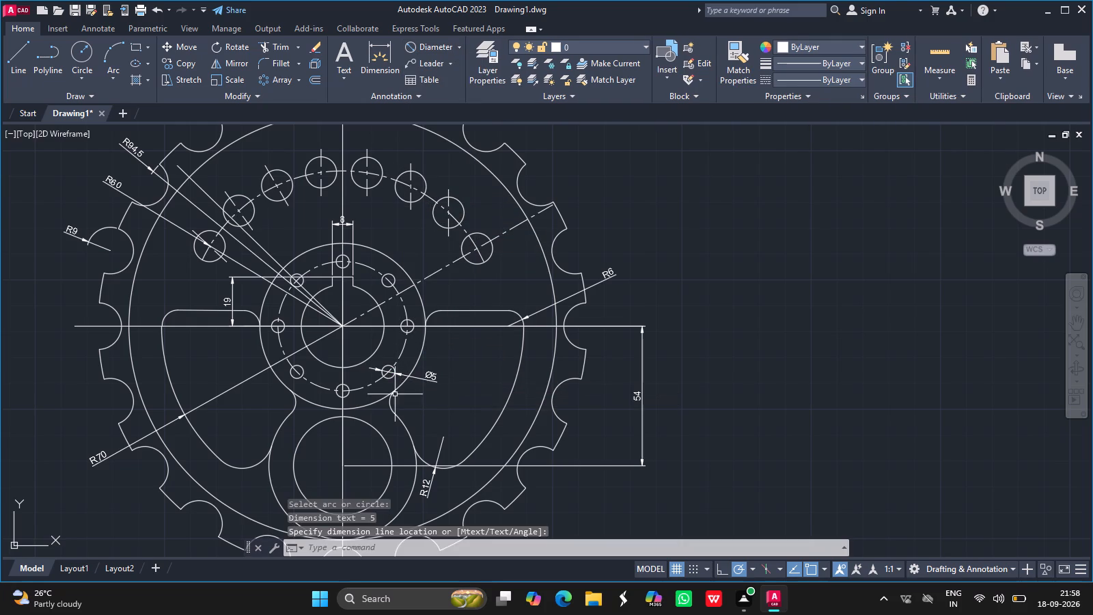
pyautogui.moveTo(391, 392); pyautogui.dragTo(404, 326)
# Add a diameter dimension to the lobe's outer arc, placed toward the lower right of the wheel.
pyautogui.click(437, 44)
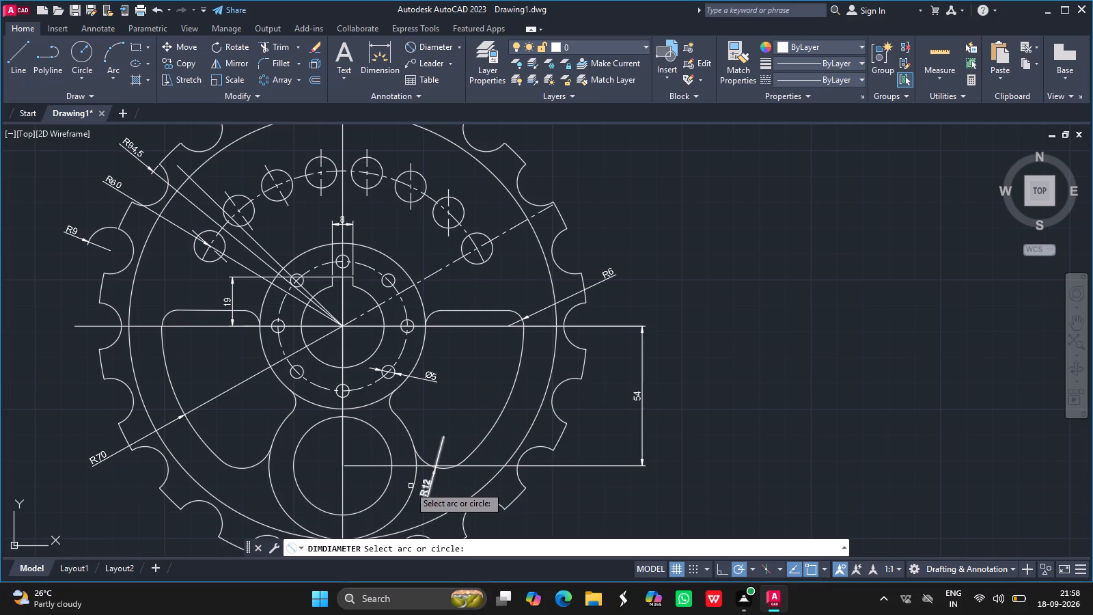
pyautogui.moveTo(411, 496); pyautogui.dragTo(498, 527)
pyautogui.click(498, 527)
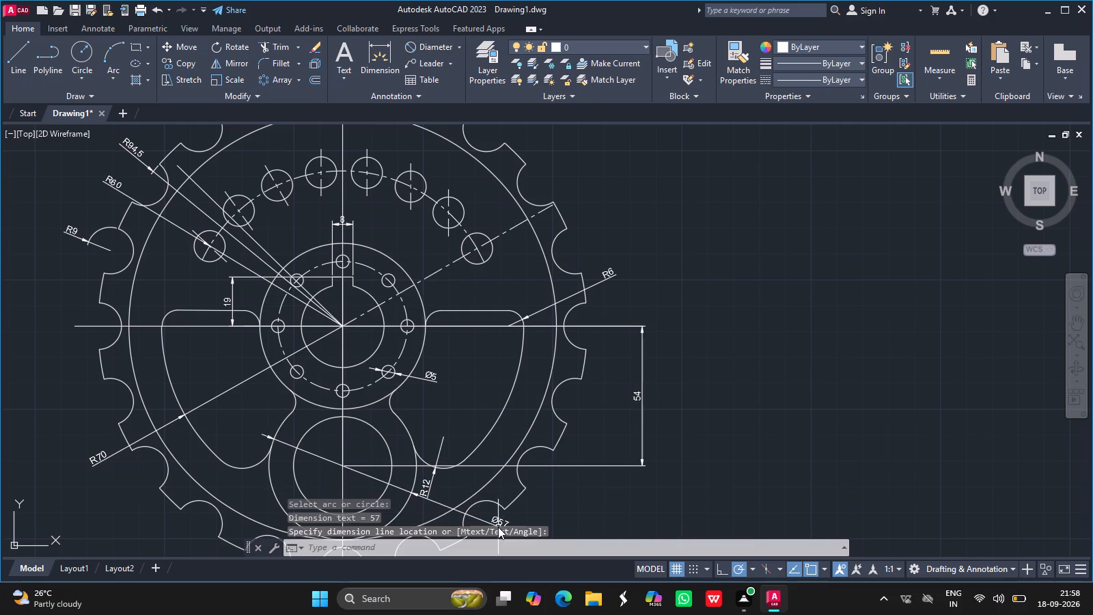
# Add a diameter dimension to the lobe's inner circle, placed toward the lower left of the wheel.
pyautogui.click(436, 46)
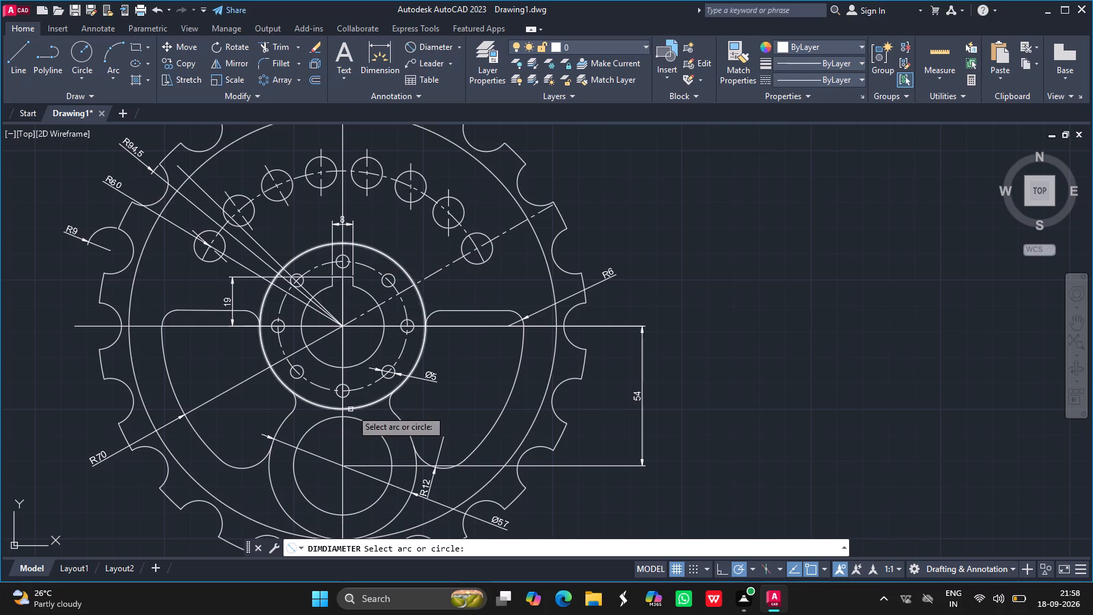
pyautogui.click(366, 426)
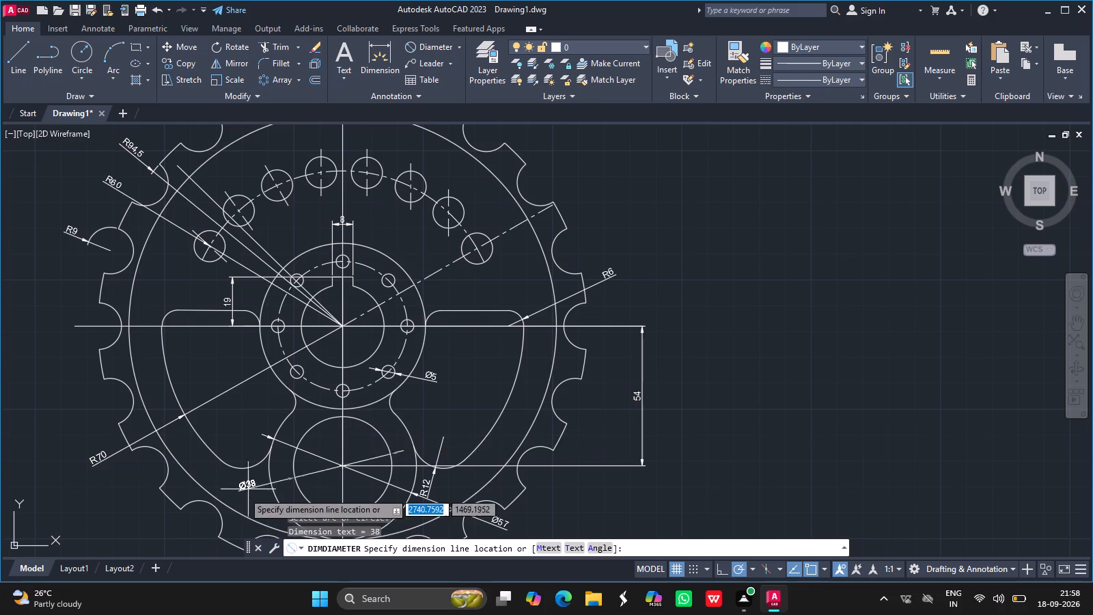
pyautogui.click(202, 541)
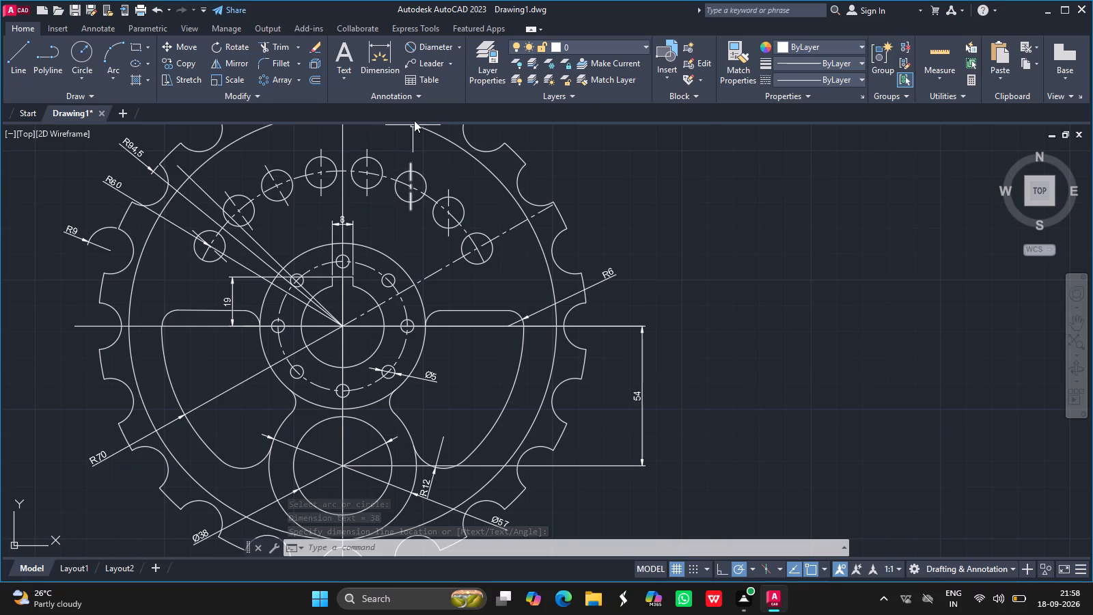
# Add diameter dimensions to the hub's outer circle, placed in the left pocket, and to the hub-hole pitch circle, placed above the hub.
pyautogui.click(428, 48)
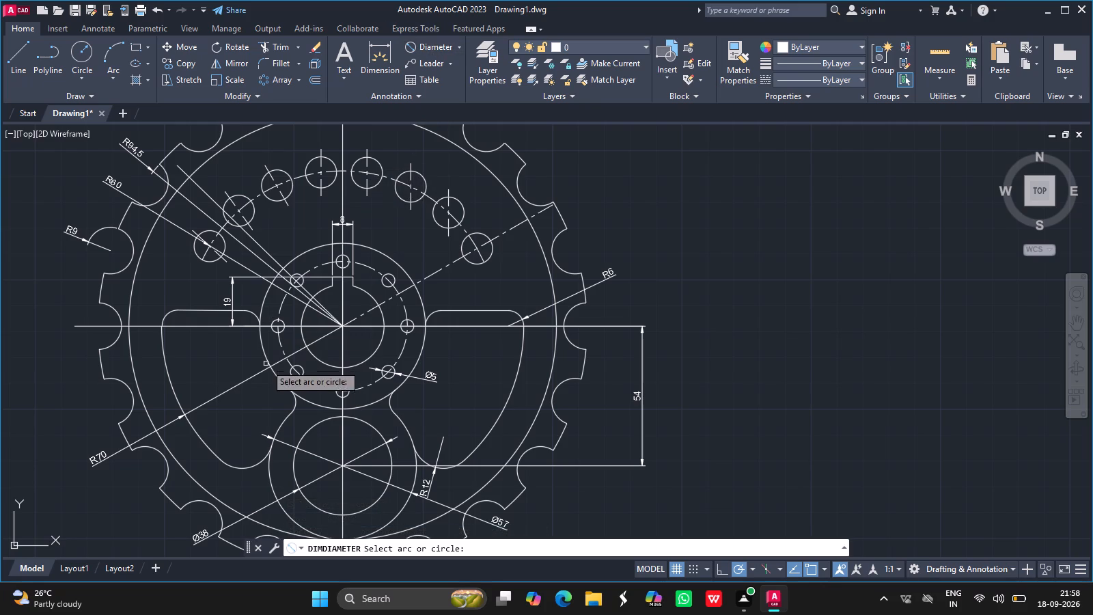
pyautogui.click(268, 357)
pyautogui.moveTo(268, 358); pyautogui.dragTo(241, 366)
pyautogui.click(241, 366)
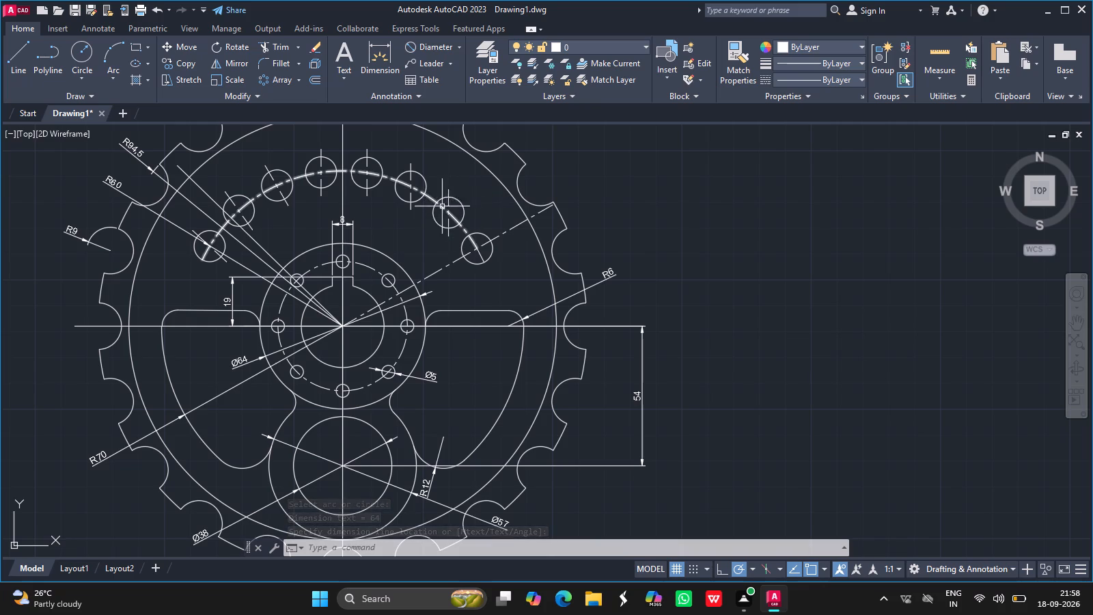
pyautogui.click(440, 44)
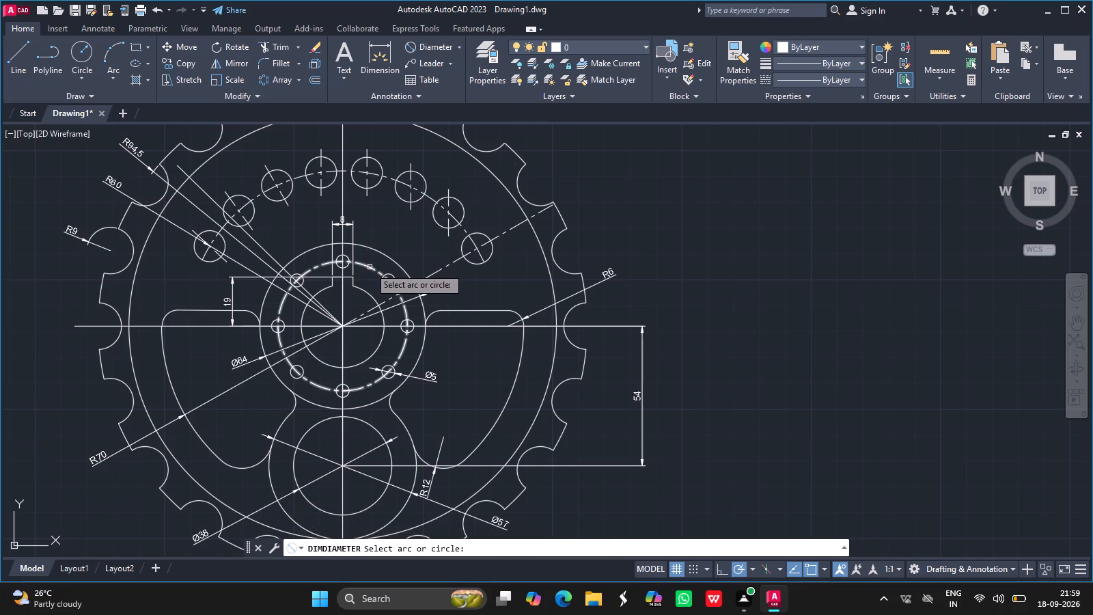
pyautogui.moveTo(370, 267); pyautogui.dragTo(387, 239)
pyautogui.moveTo(387, 239); pyautogui.dragTo(420, 238)
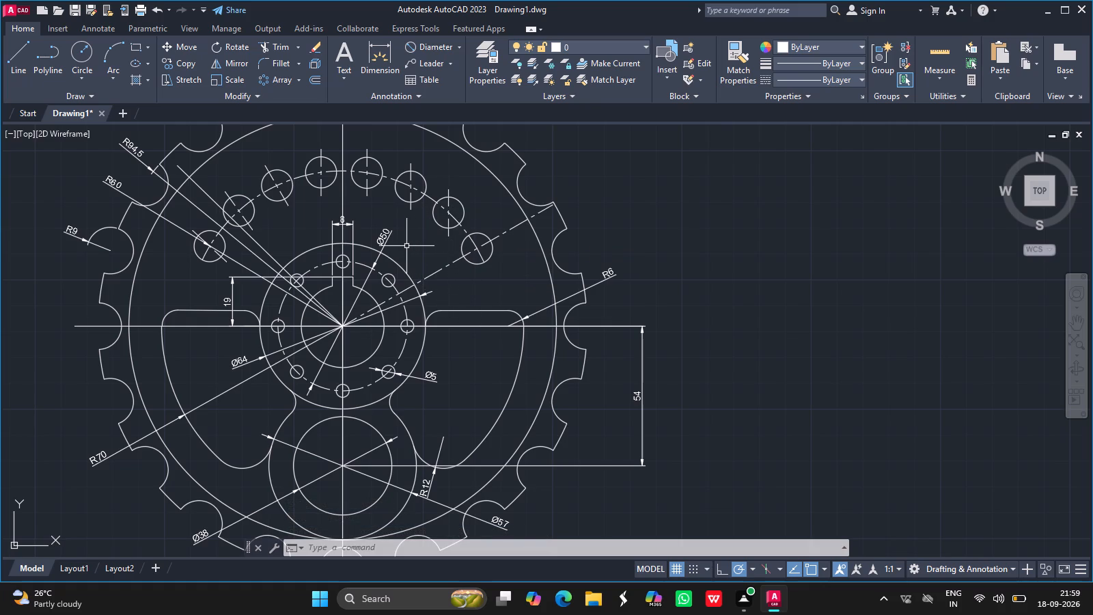
# Add a diameter dimension to the leftmost hole of the hole arc, placed outside the rim on the left.
pyautogui.click(439, 44)
pyautogui.moveTo(198, 254); pyautogui.dragTo(75, 274)
pyautogui.click(67, 277)
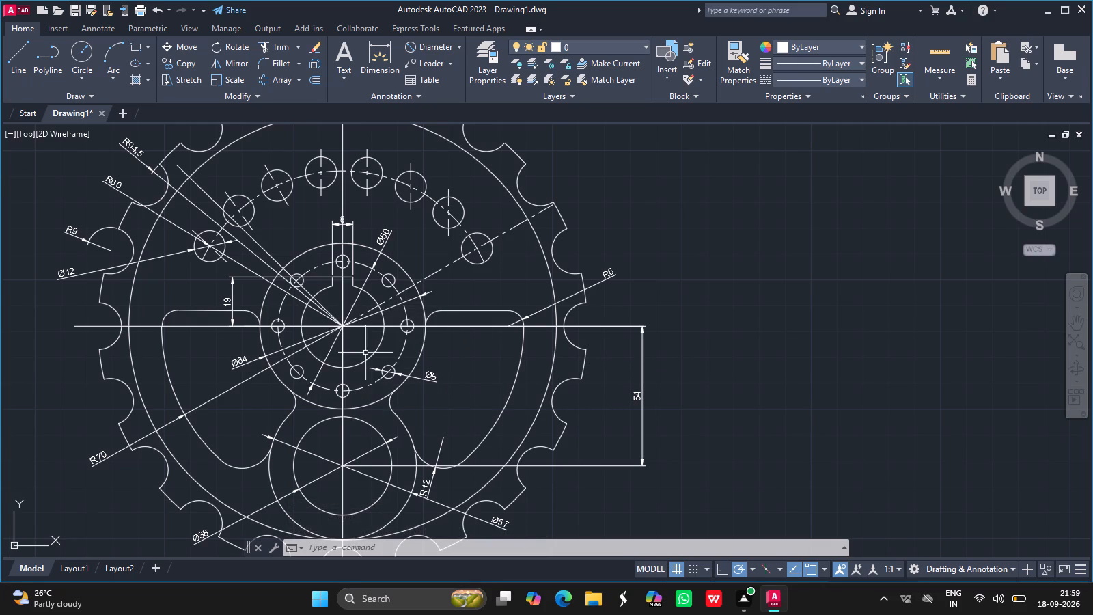
# Add a diameter dimension to the keyed bore, placed inside the bore.
pyautogui.click(425, 47)
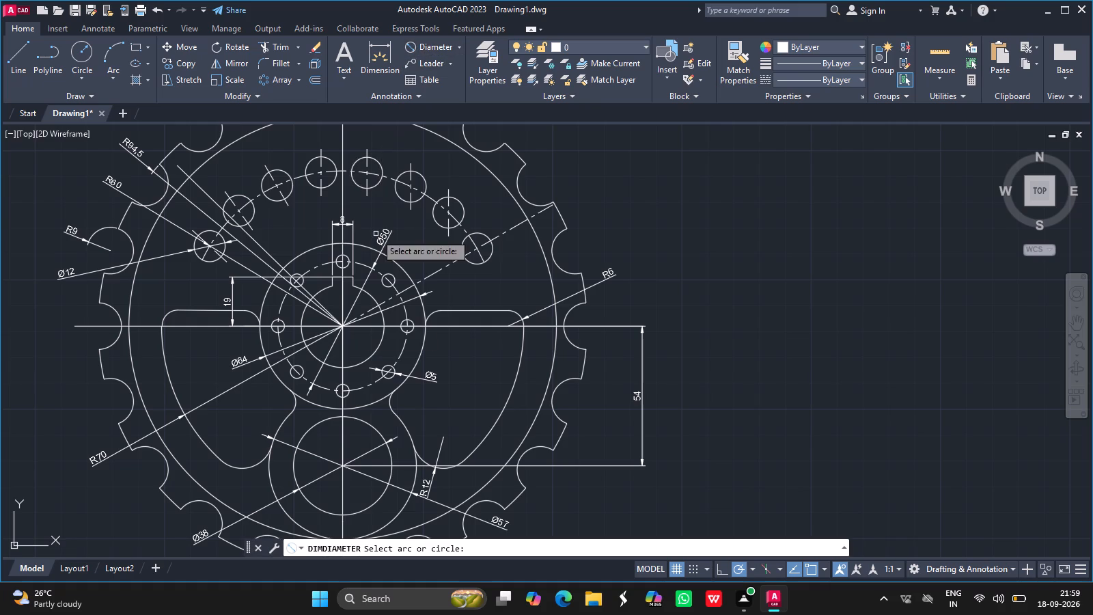
pyautogui.moveTo(359, 364); pyautogui.dragTo(357, 354)
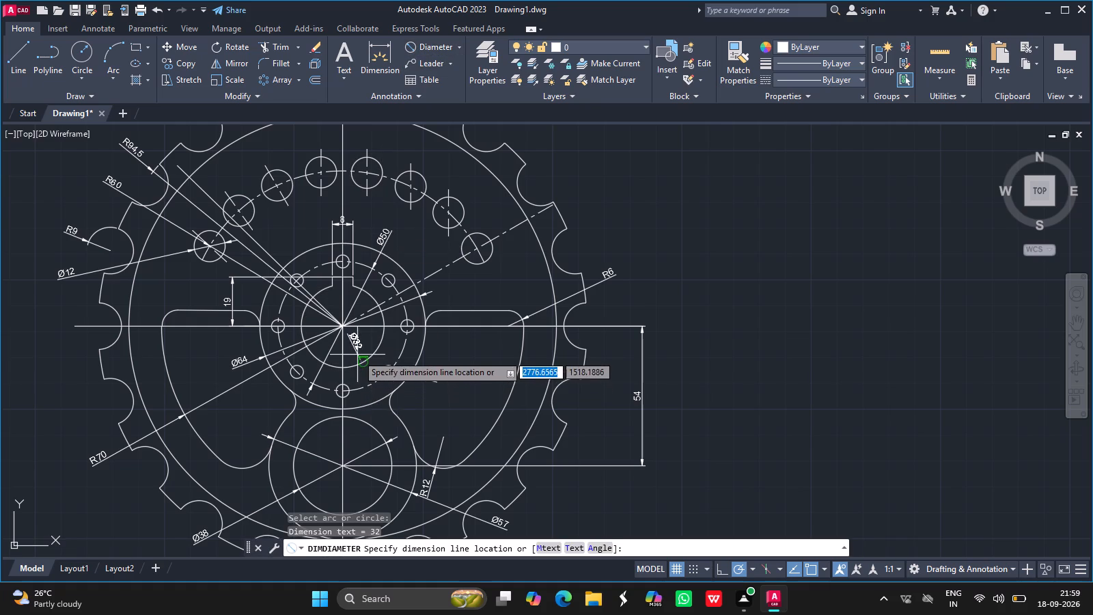
pyautogui.moveTo(357, 354); pyautogui.dragTo(357, 353)
pyautogui.click(357, 353)
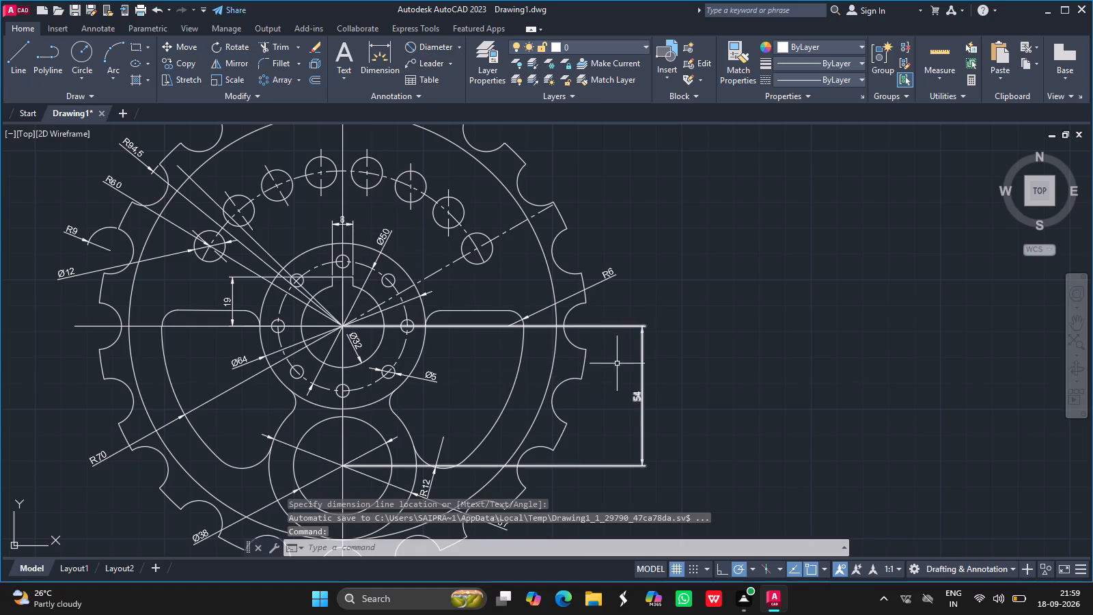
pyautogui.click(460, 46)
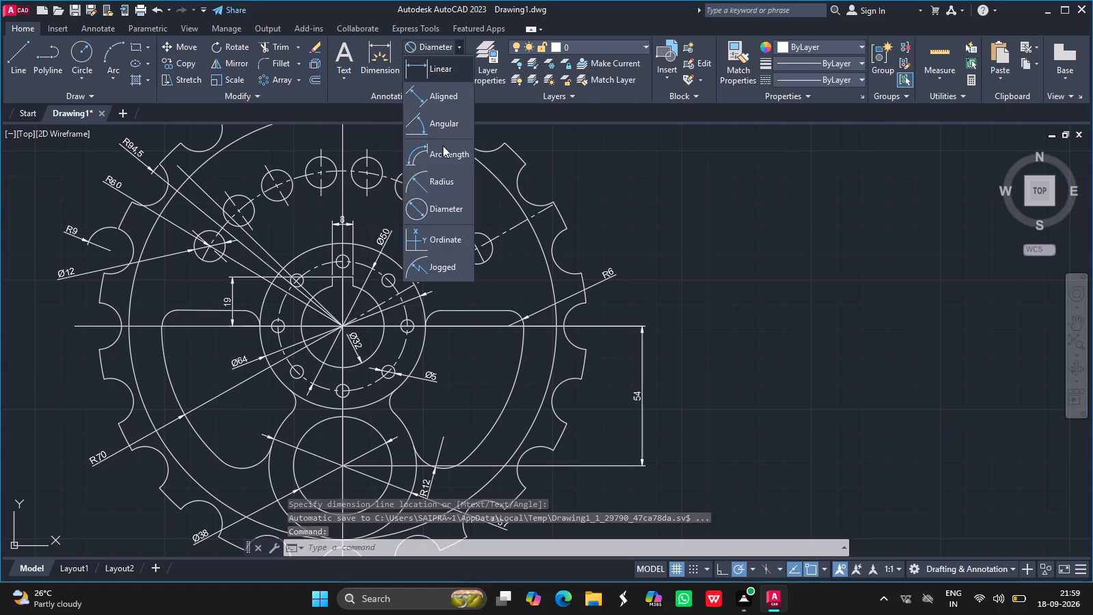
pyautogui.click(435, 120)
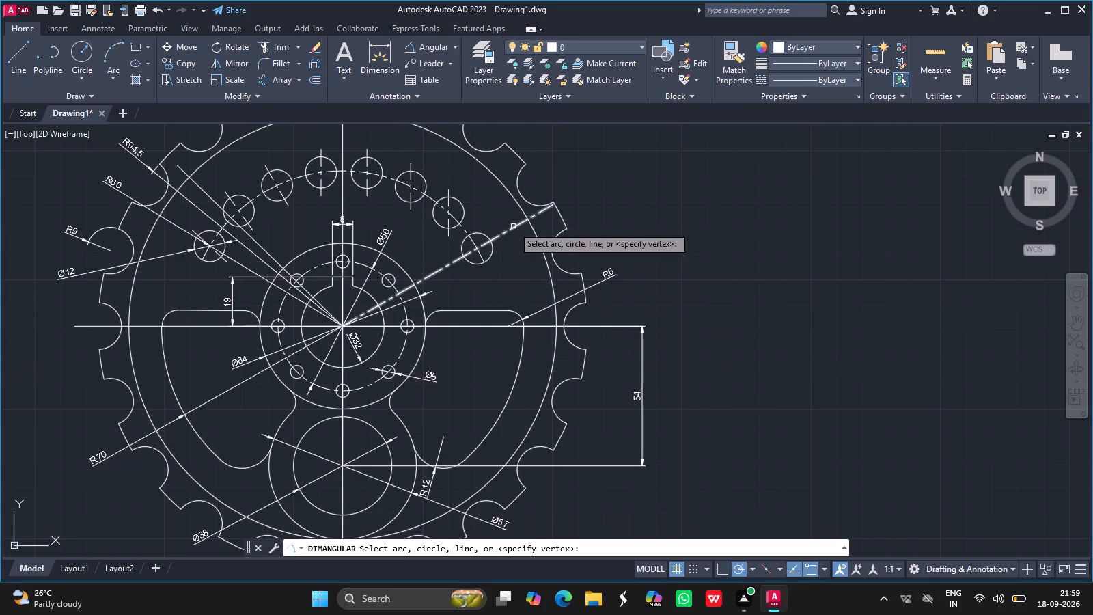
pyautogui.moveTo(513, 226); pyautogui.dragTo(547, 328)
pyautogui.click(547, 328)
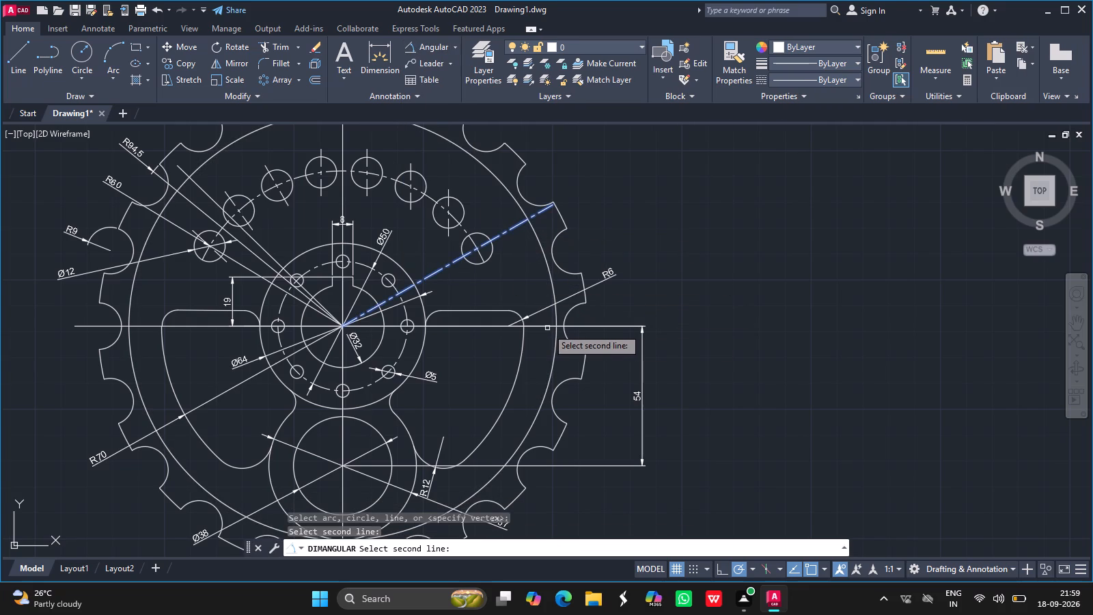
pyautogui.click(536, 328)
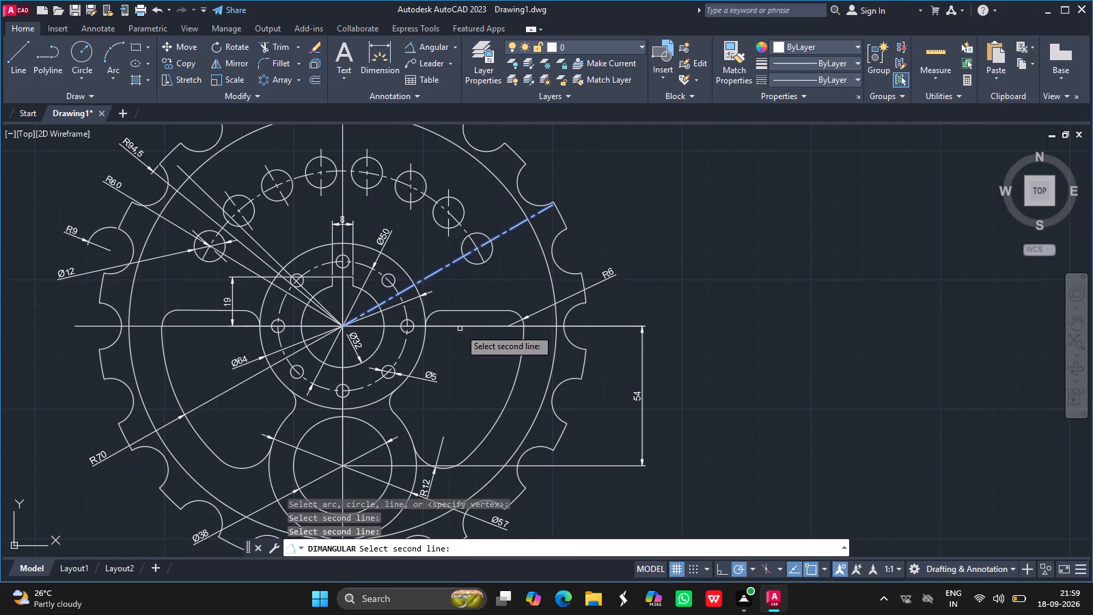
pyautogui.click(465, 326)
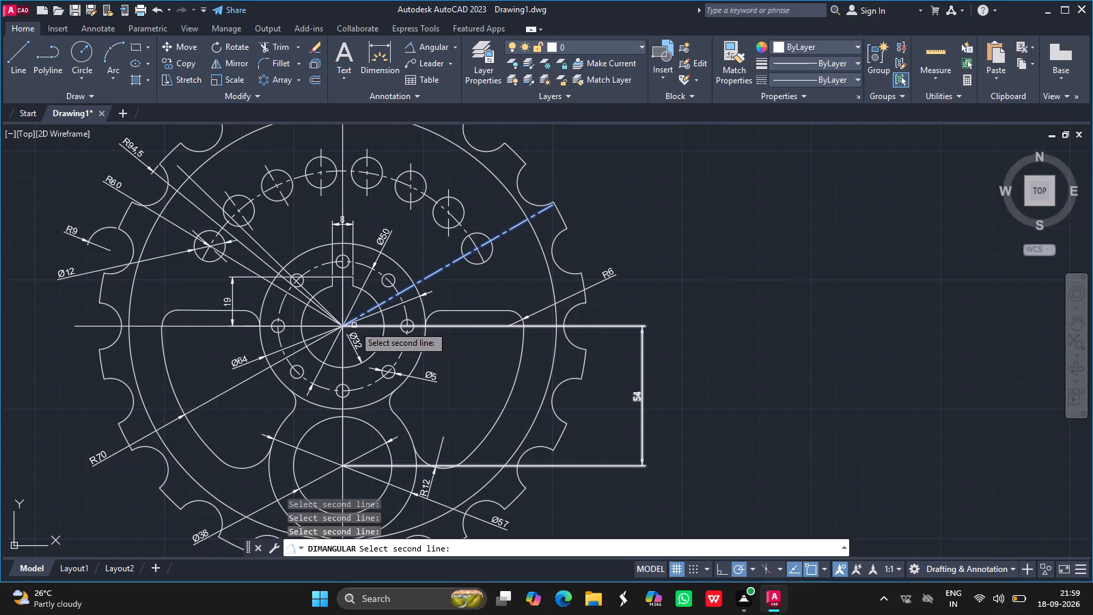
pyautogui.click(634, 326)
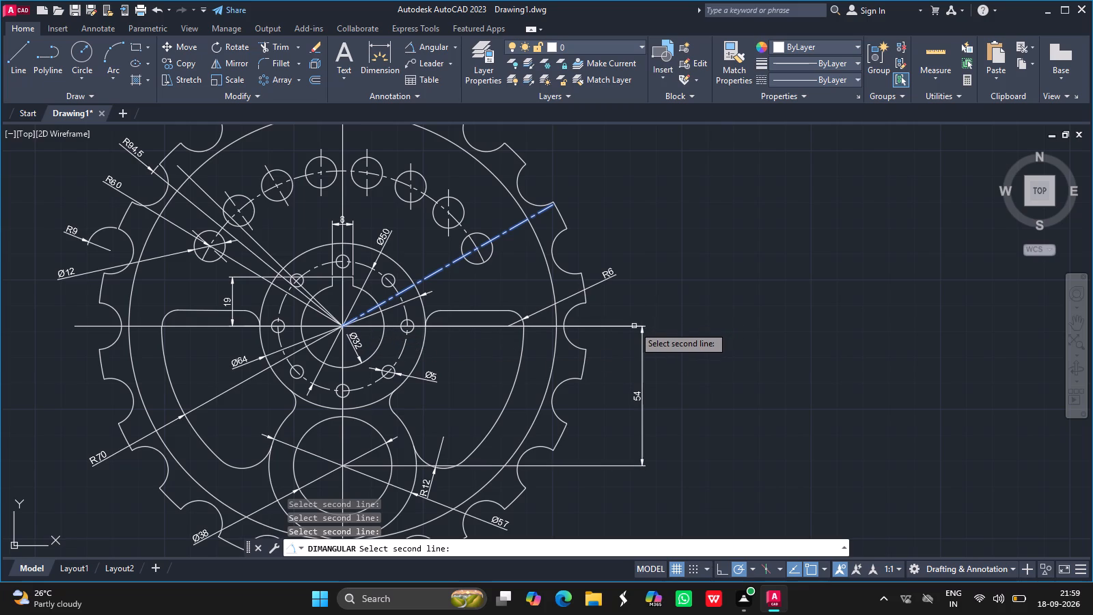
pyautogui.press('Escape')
# Delete the vertical linear dimension between the wheel centre and the lobe centre.
pyautogui.moveTo(634, 326); pyautogui.dragTo(596, 332)
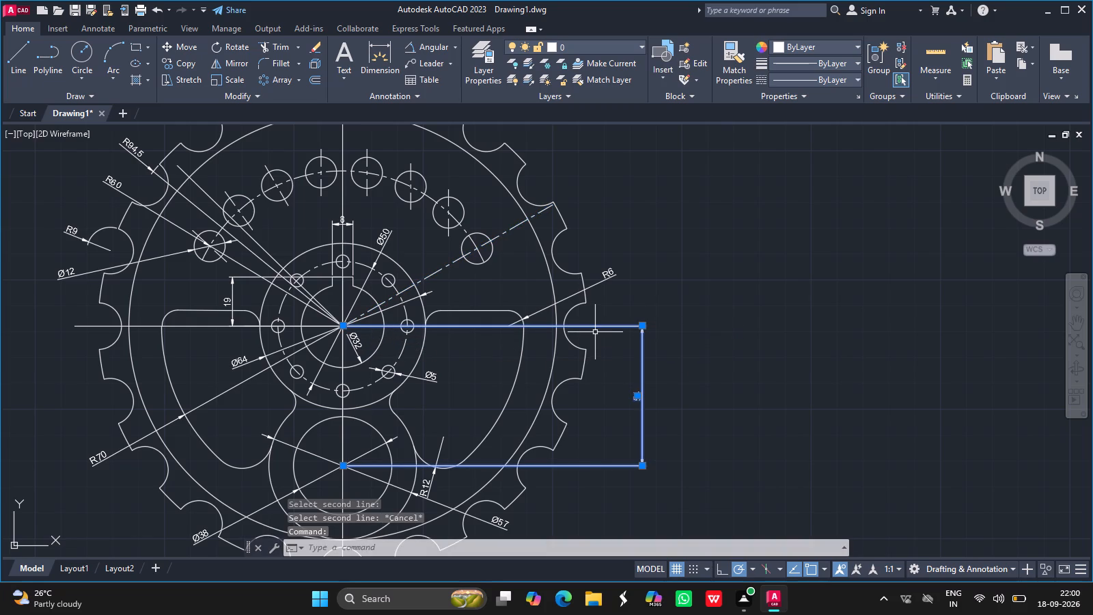
pyautogui.press('Delete')
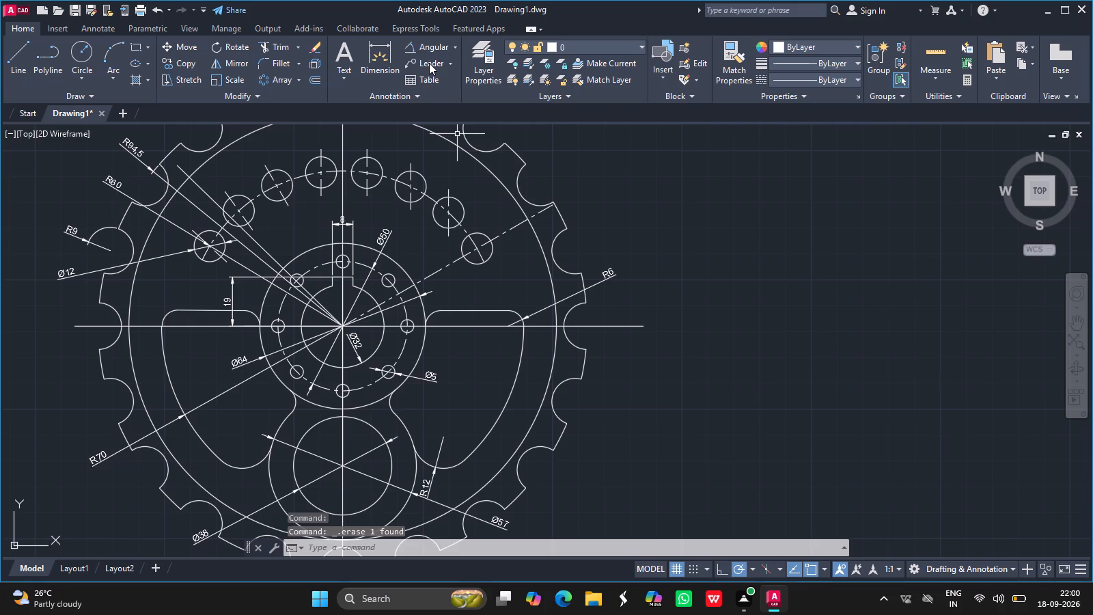
# Add an angular dimension between the inclined dash-dot centre line and the horizontal centre line, placed outside the rim on the right.
pyautogui.click(429, 49)
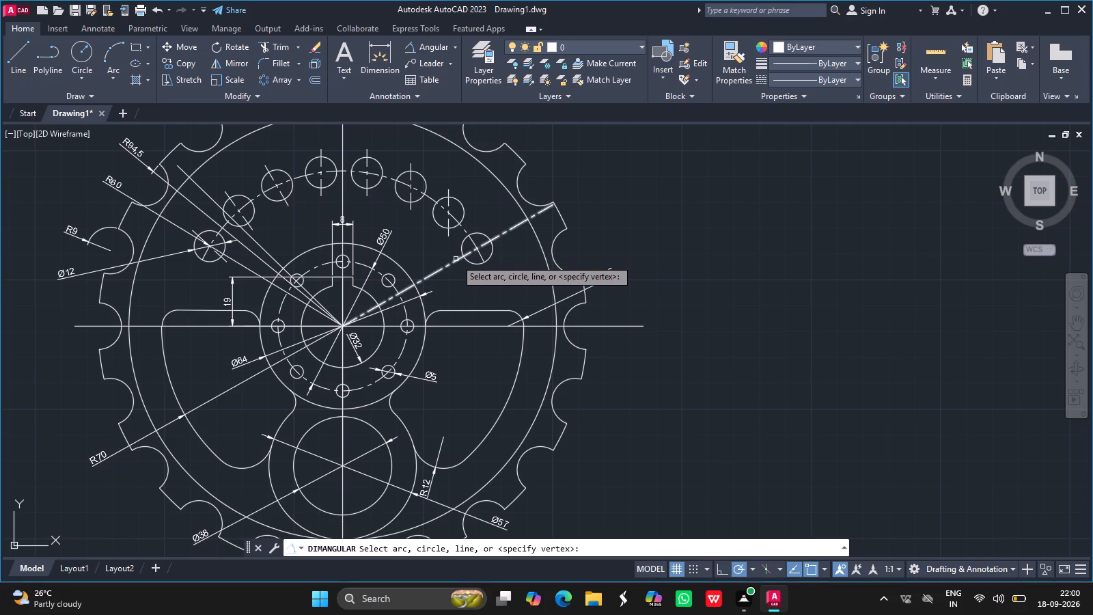
pyautogui.click(455, 266)
pyautogui.click(451, 266)
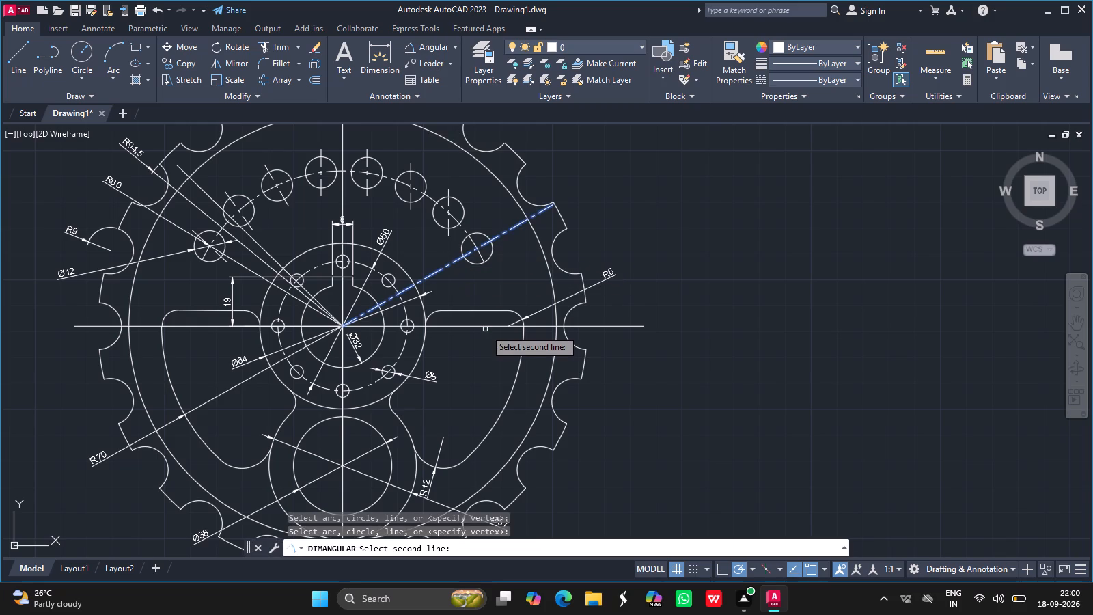
pyautogui.moveTo(485, 326); pyautogui.dragTo(616, 254)
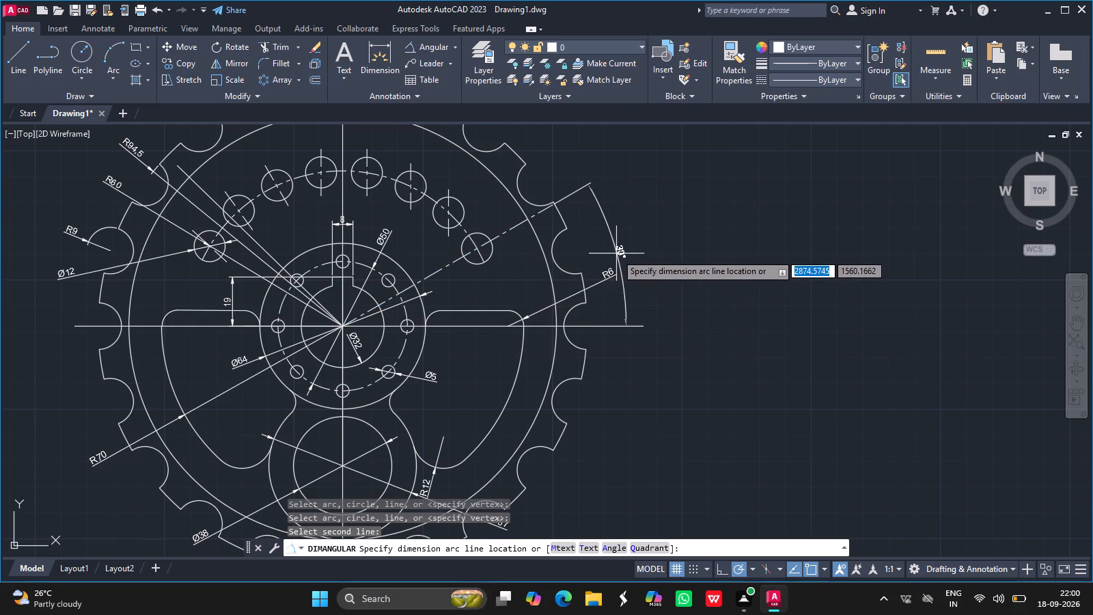
pyautogui.moveTo(616, 254); pyautogui.dragTo(639, 248)
pyautogui.click(639, 248)
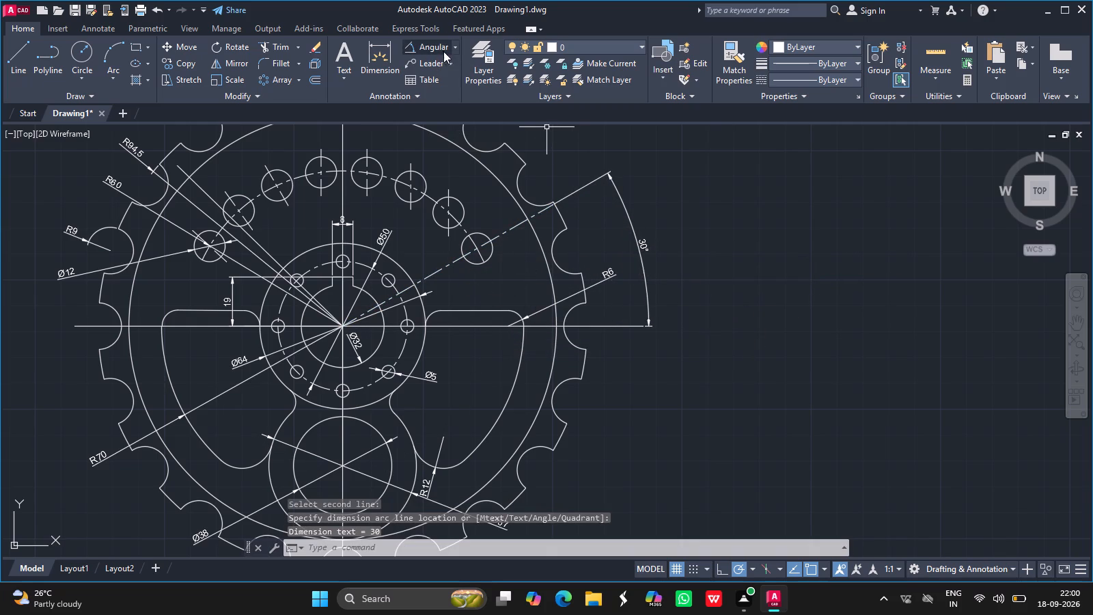
# Add a vertical linear dimension from the wheel centre to the lobe centre, placed outside the rim on the right.
pyautogui.click(454, 45)
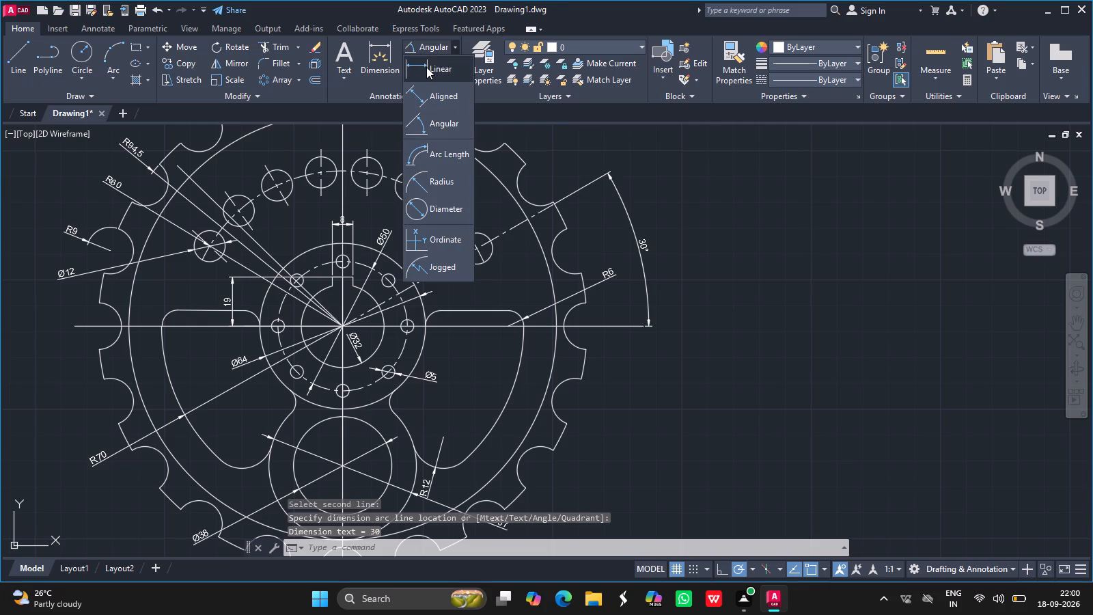
pyautogui.click(426, 67)
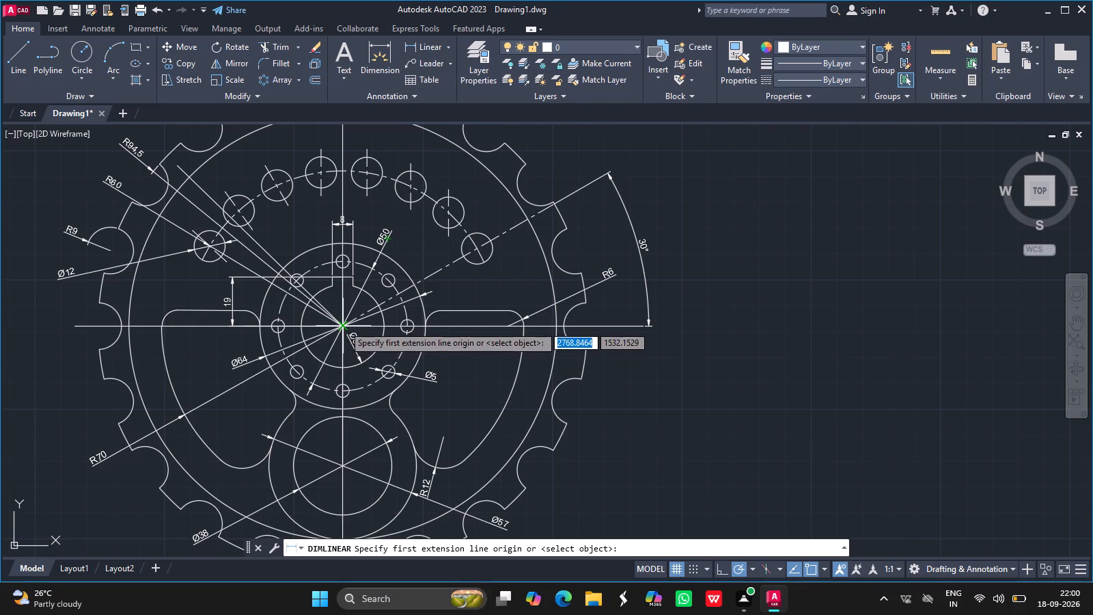
pyautogui.moveTo(344, 325); pyautogui.dragTo(349, 435)
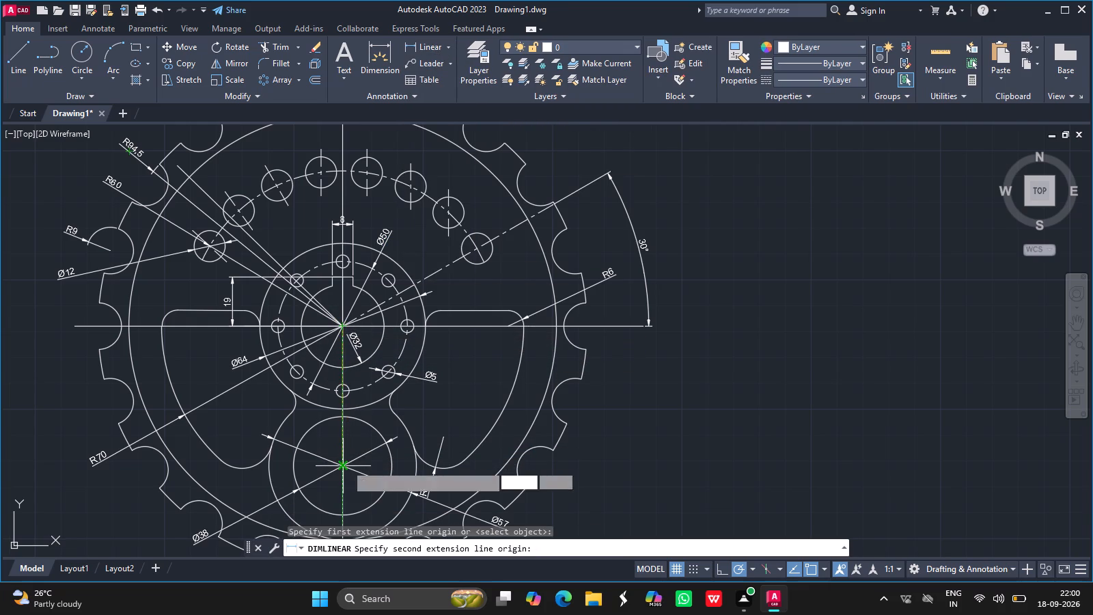
pyautogui.moveTo(346, 465); pyautogui.dragTo(568, 475)
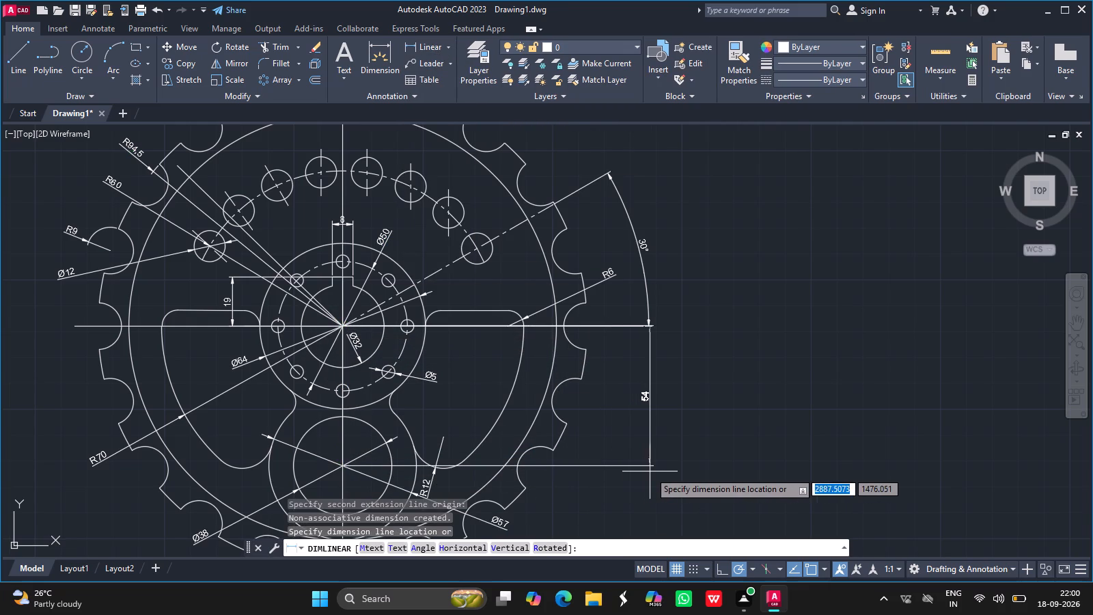
pyautogui.click(651, 471)
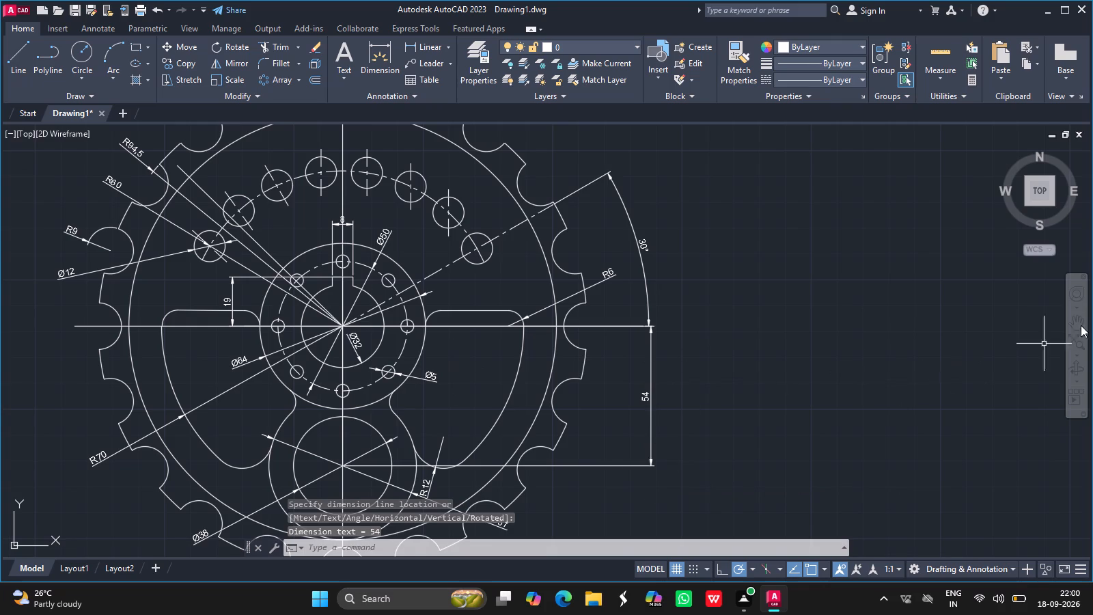
# Prefix the R9 radius dimension text of the rim notches with 20X.
pyautogui.click(1081, 322)
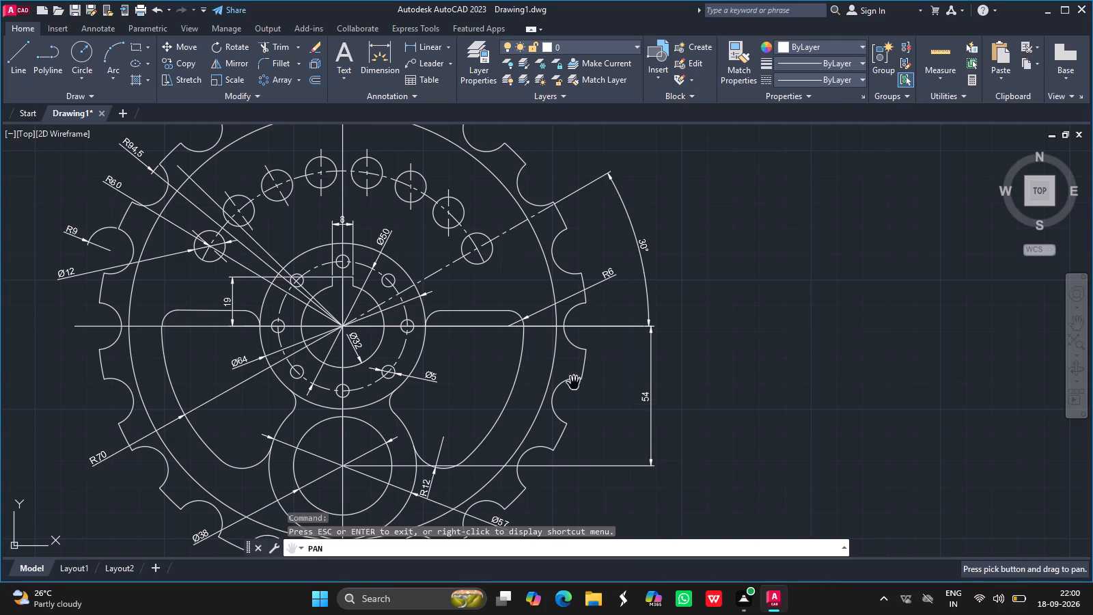
pyautogui.keyDown('ctrl'); pyautogui.scroll(-2, 299, 394); pyautogui.keyUp('ctrl')
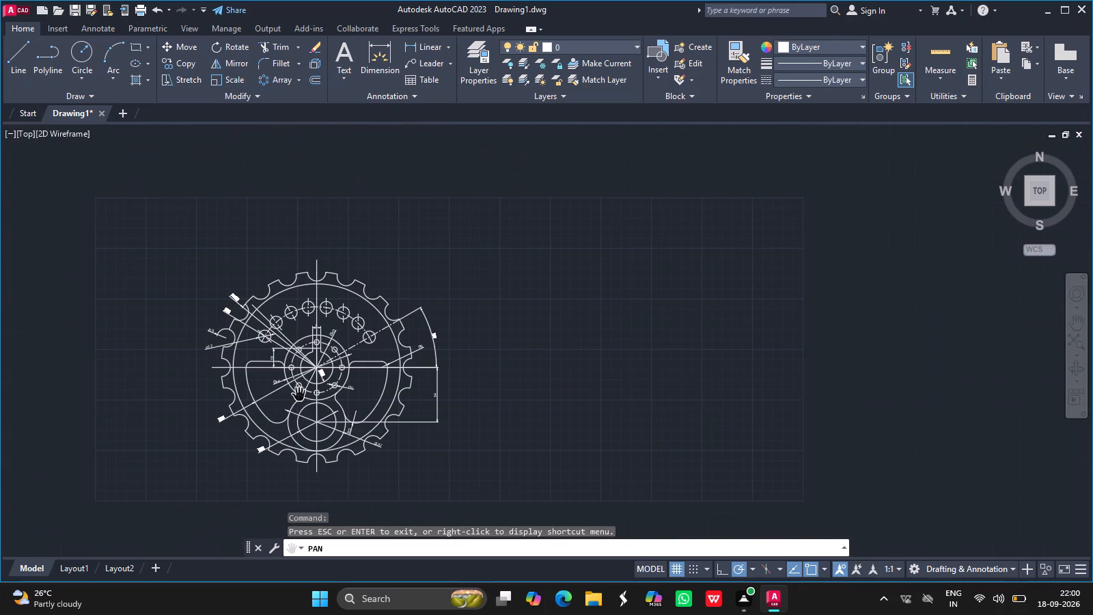
pyautogui.moveTo(305, 382); pyautogui.dragTo(482, 351)
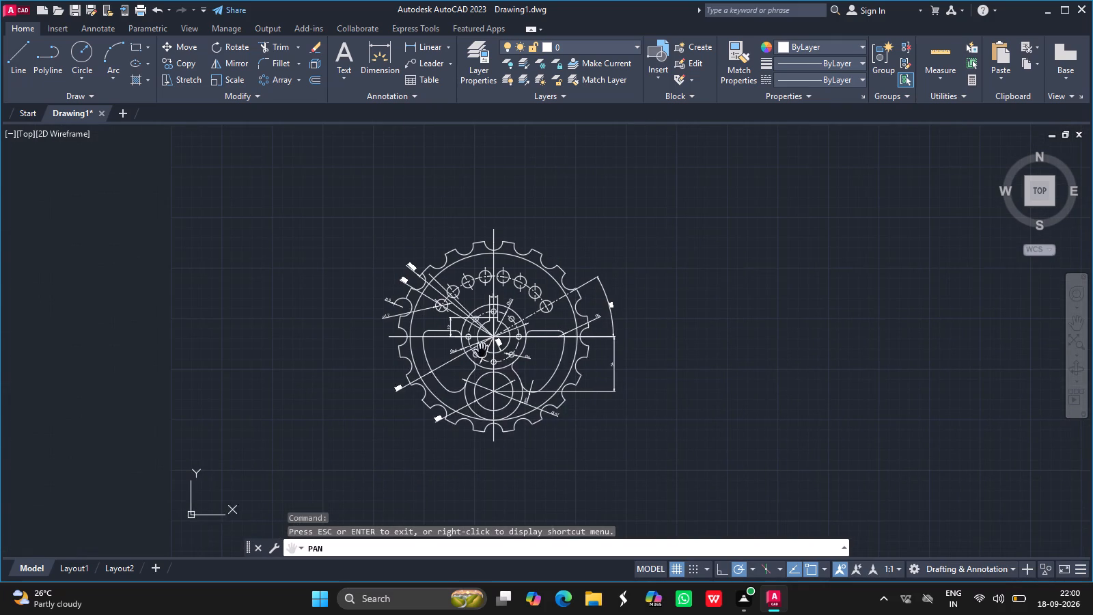
pyautogui.keyDown('ctrl'); pyautogui.scroll(1, 482, 351); pyautogui.keyUp('ctrl')
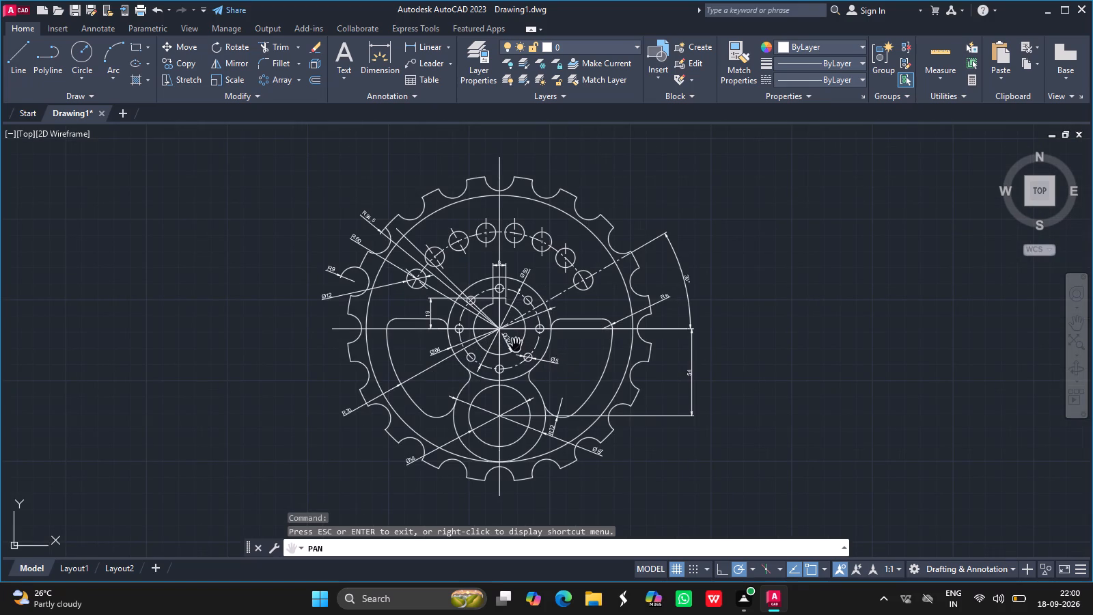
pyautogui.hscroll(-1, 516, 346)
pyautogui.press('Escape')
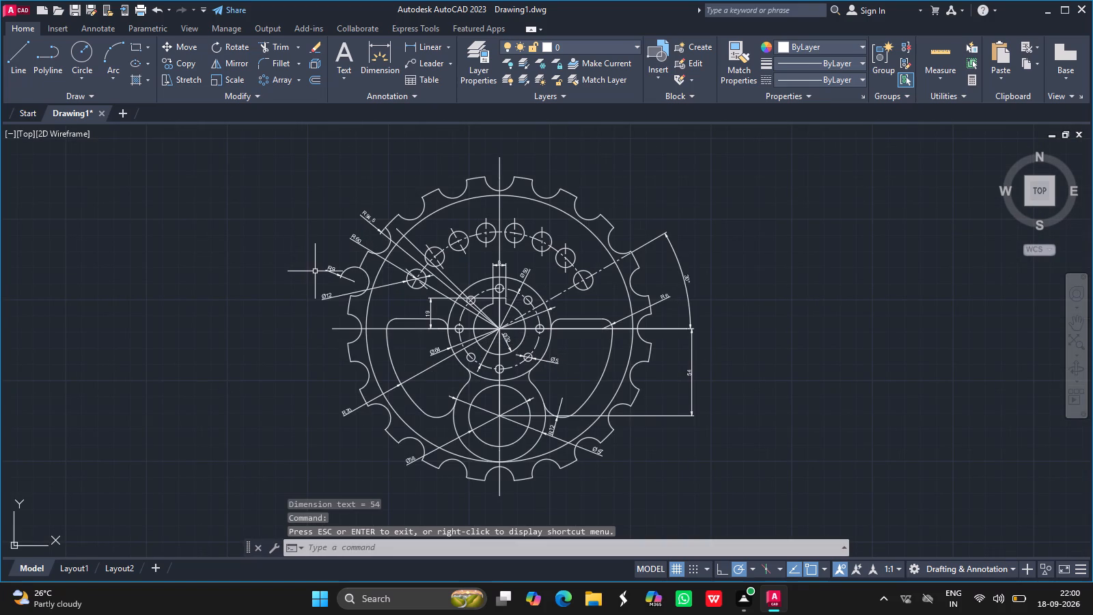
pyautogui.doubleClick(333, 272)
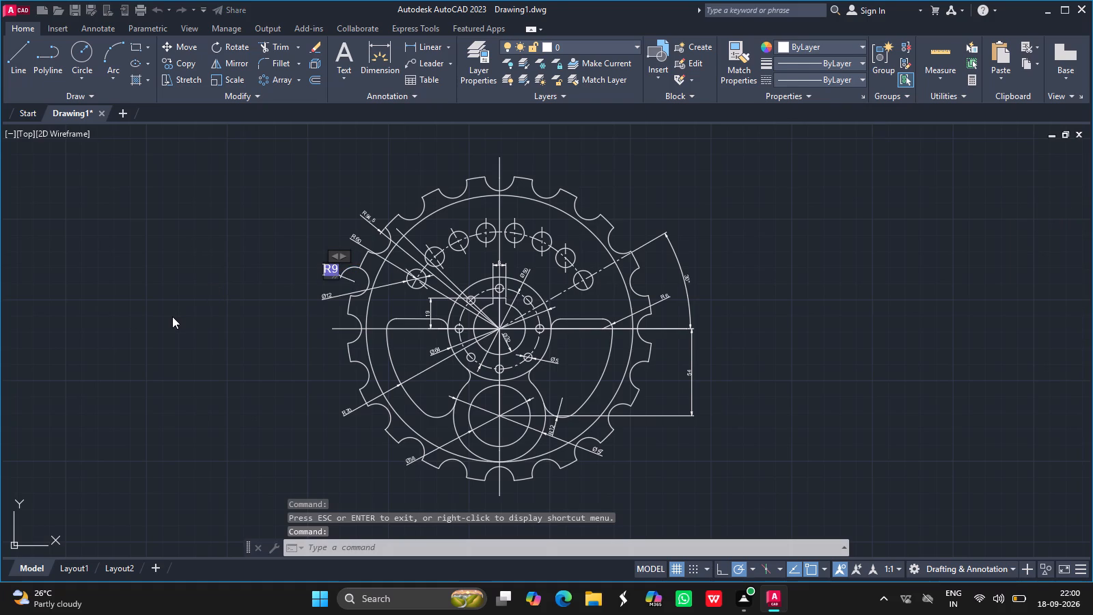
pyautogui.press('2')
pyautogui.press('0')
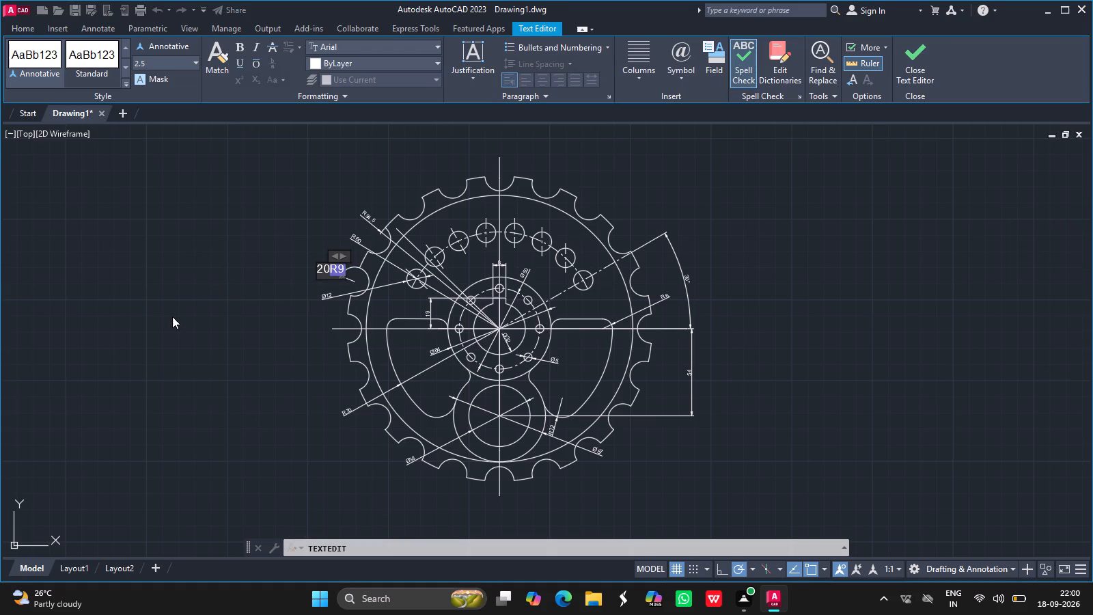
pyautogui.hotkey('shift', 'x')
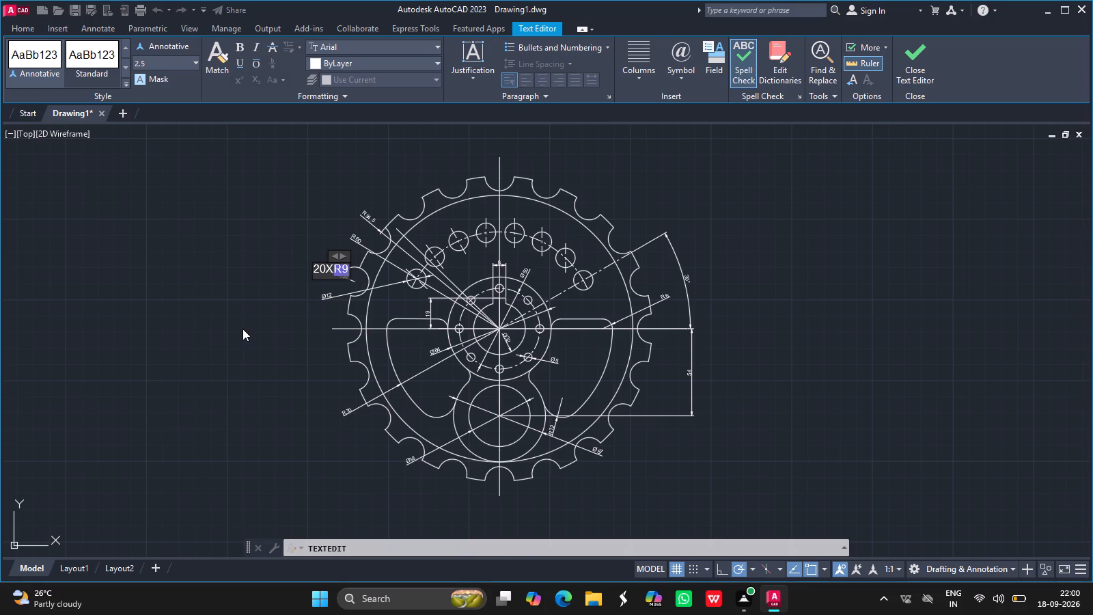
pyautogui.click(243, 329)
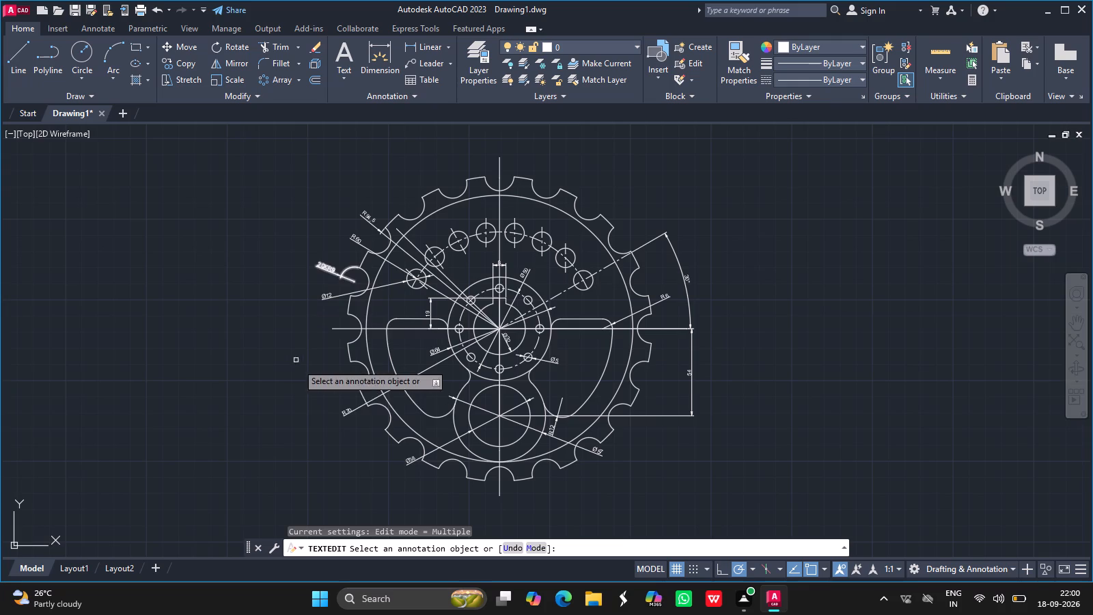
# Prefix the Ø5 diameter dimension text of the small hub holes with 8X and a space.
pyautogui.doubleClick(556, 361)
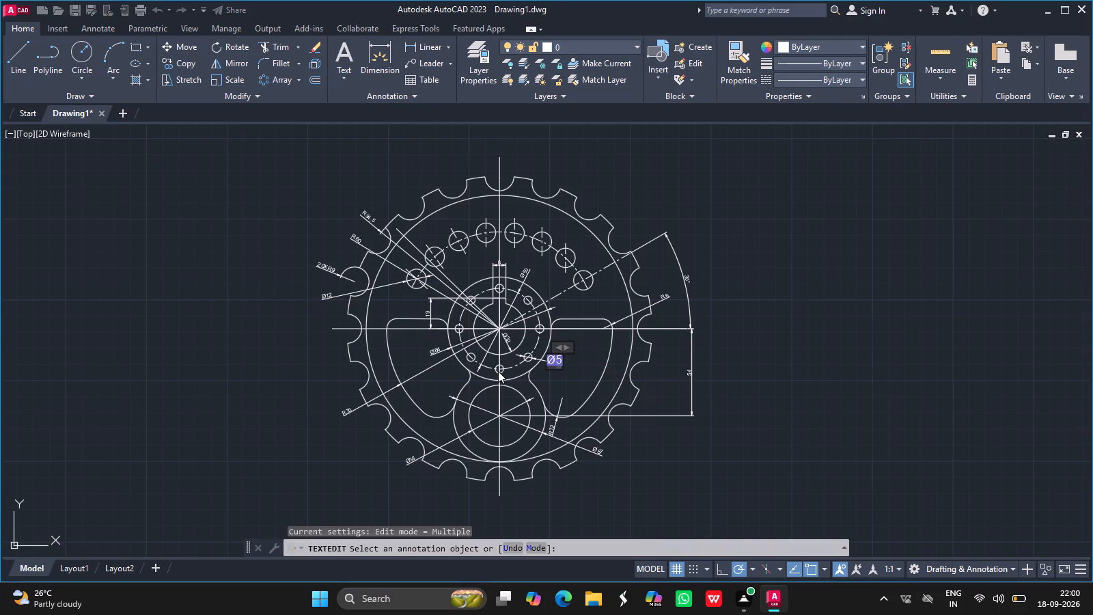
pyautogui.press('8')
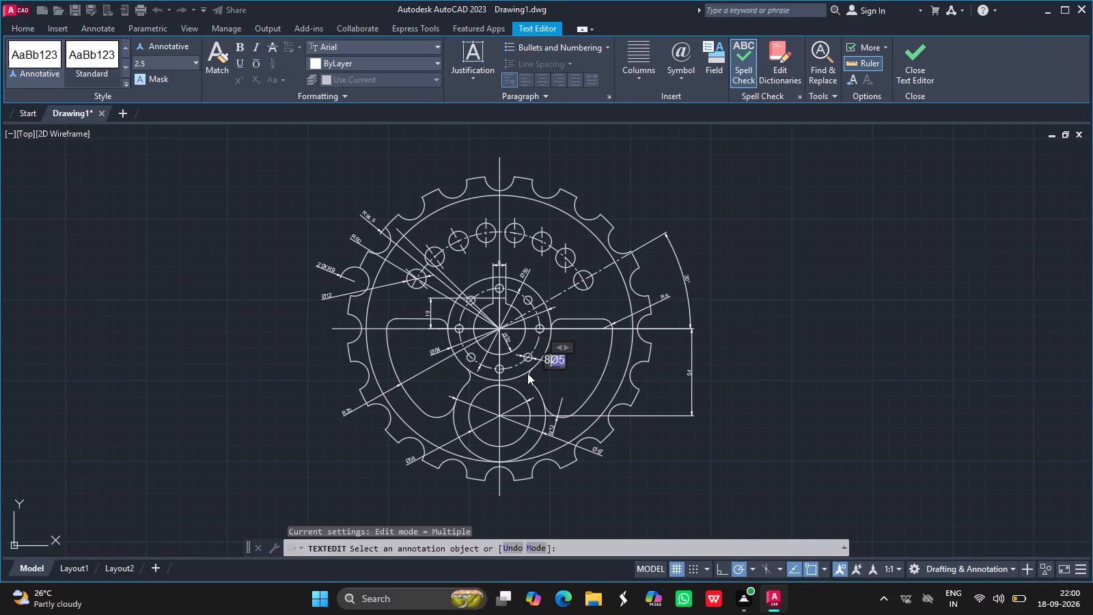
pyautogui.hotkey('shift', 'x')
pyautogui.press('space')
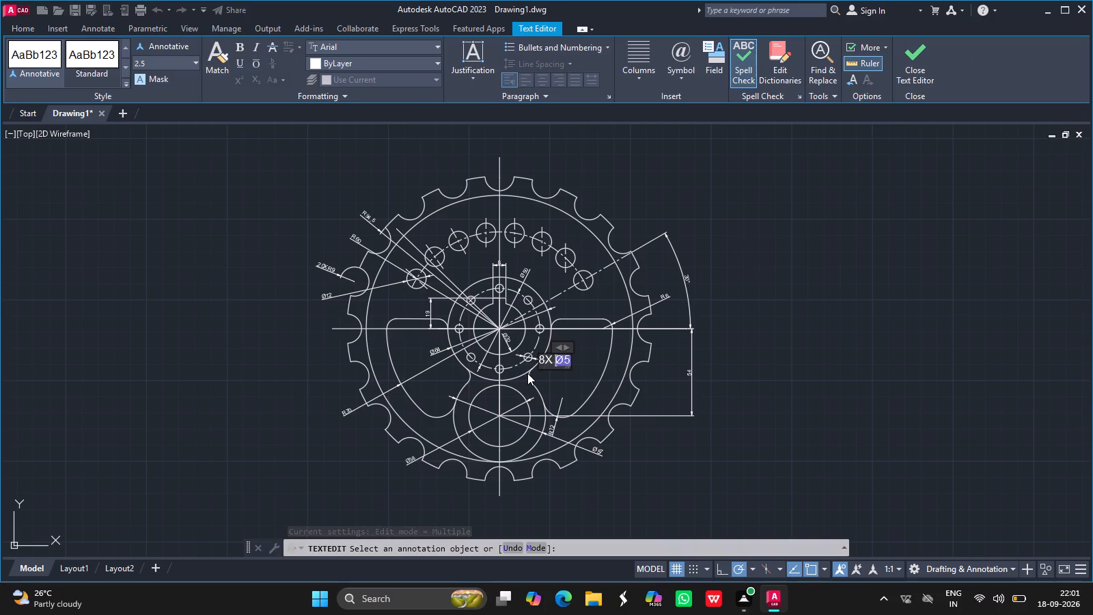
pyautogui.press('Return')
pyautogui.press('BackSpace')
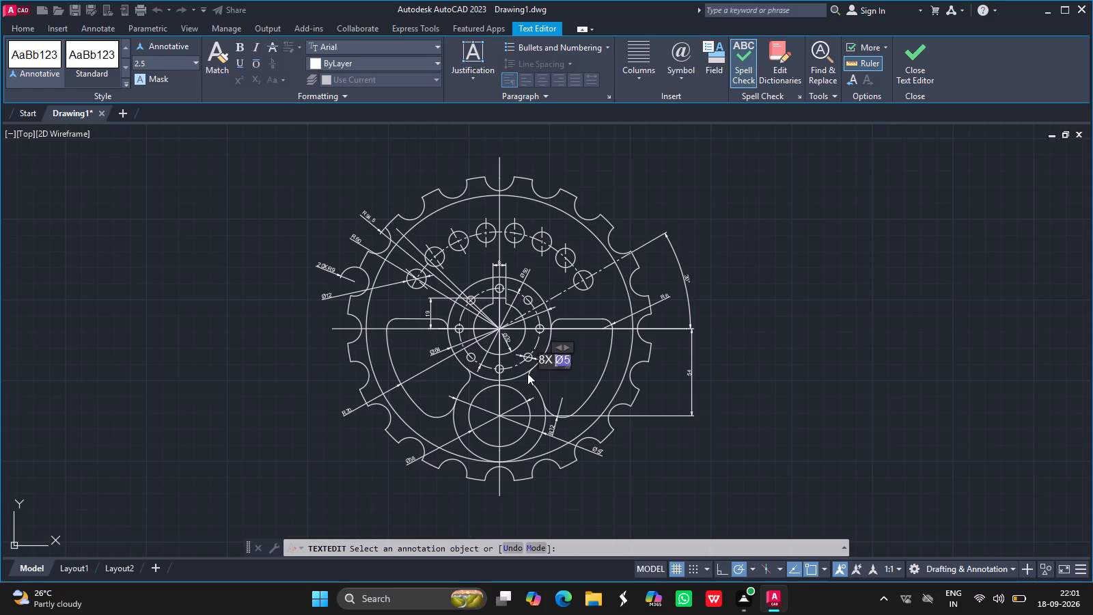
pyautogui.click(559, 383)
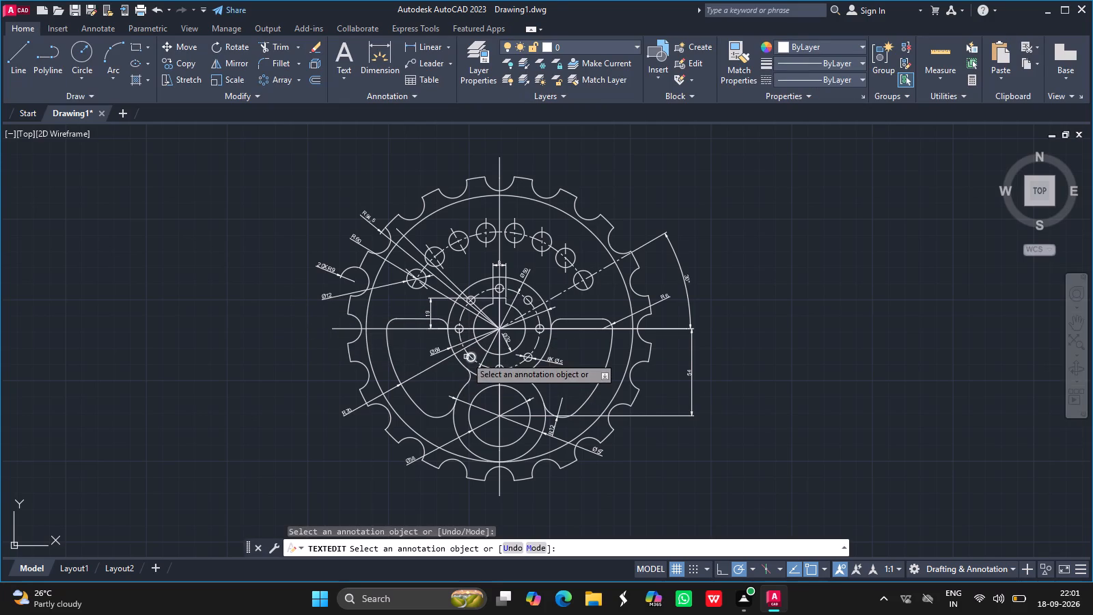
# Prefix the Ø12 diameter dimension text of the hole arc with 8X.
pyautogui.keyDown('ctrl'); pyautogui.scroll(2, 551, 363); pyautogui.keyUp('ctrl')
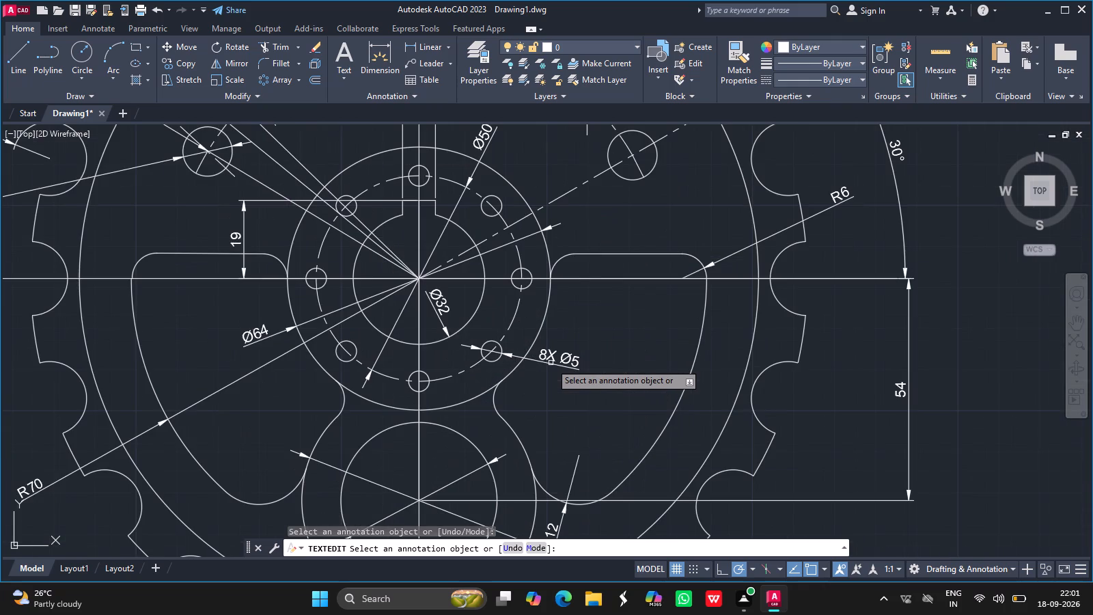
pyautogui.keyDown('ctrl'); pyautogui.scroll(-2, 577, 345); pyautogui.keyUp('ctrl')
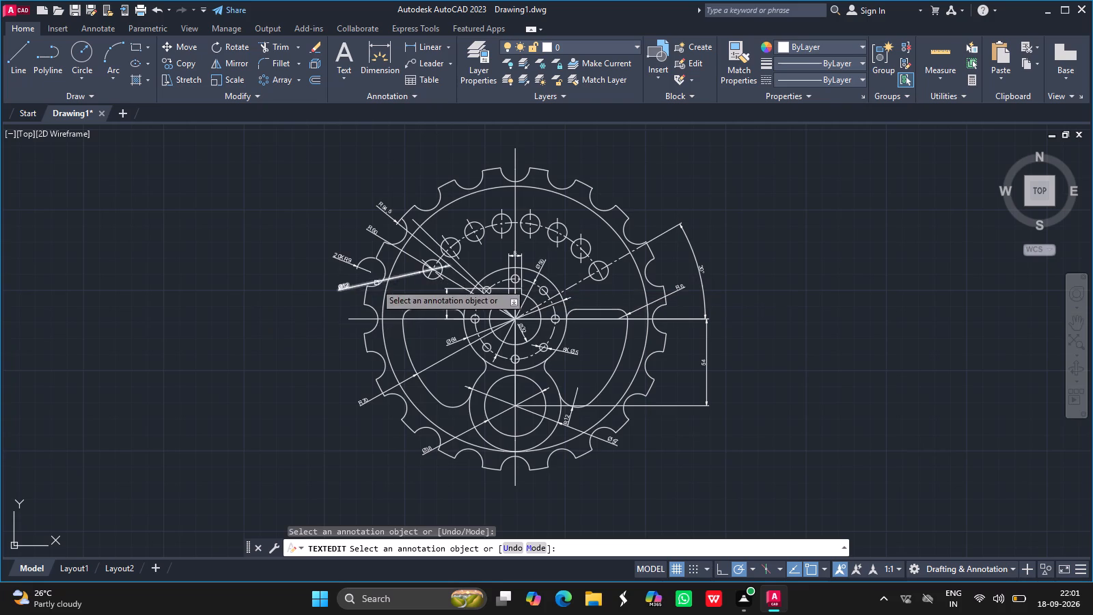
pyautogui.doubleClick(342, 288)
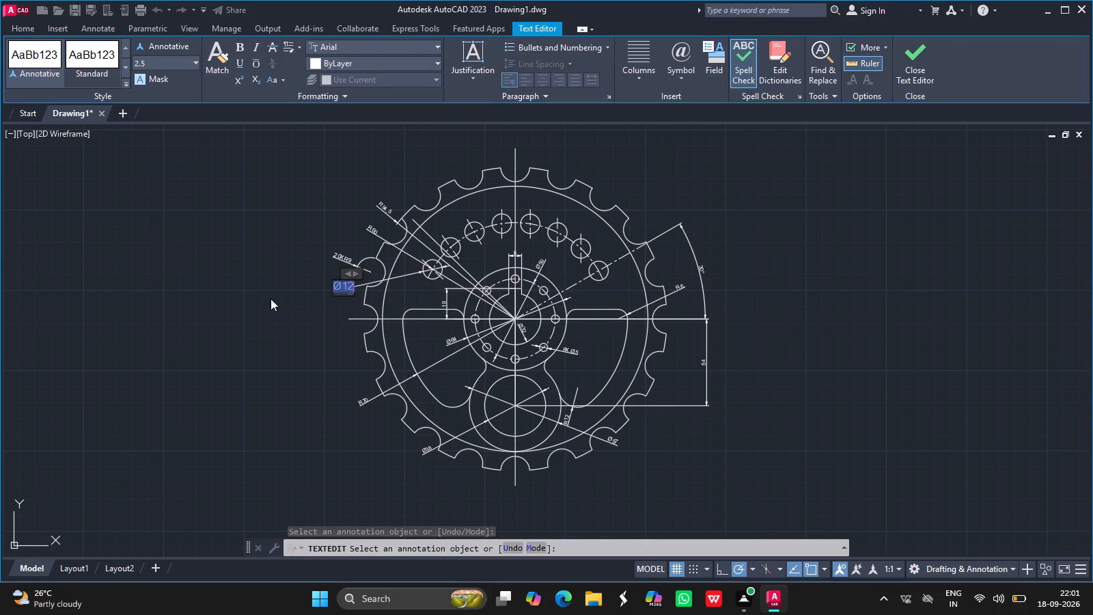
pyautogui.press('Left')
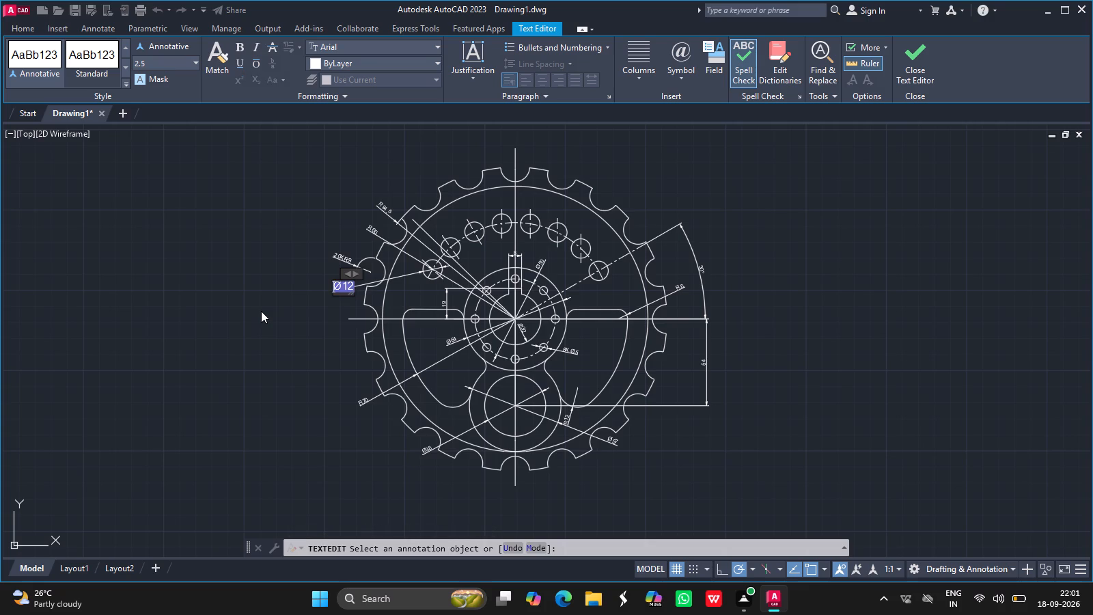
pyautogui.press('8')
pyautogui.hotkey('shift', 'x')
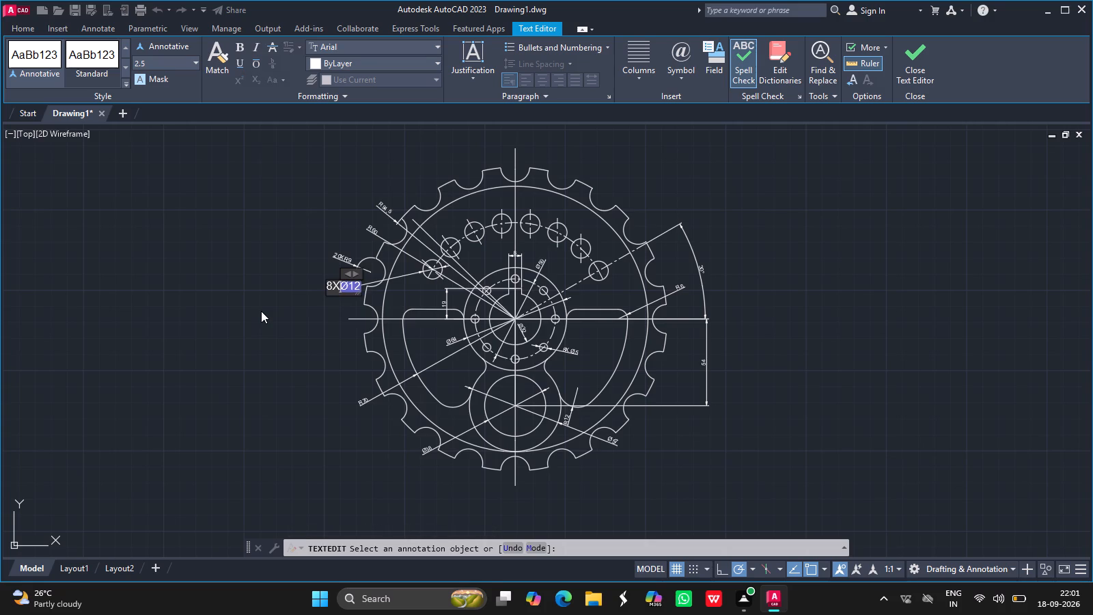
pyautogui.click(261, 311)
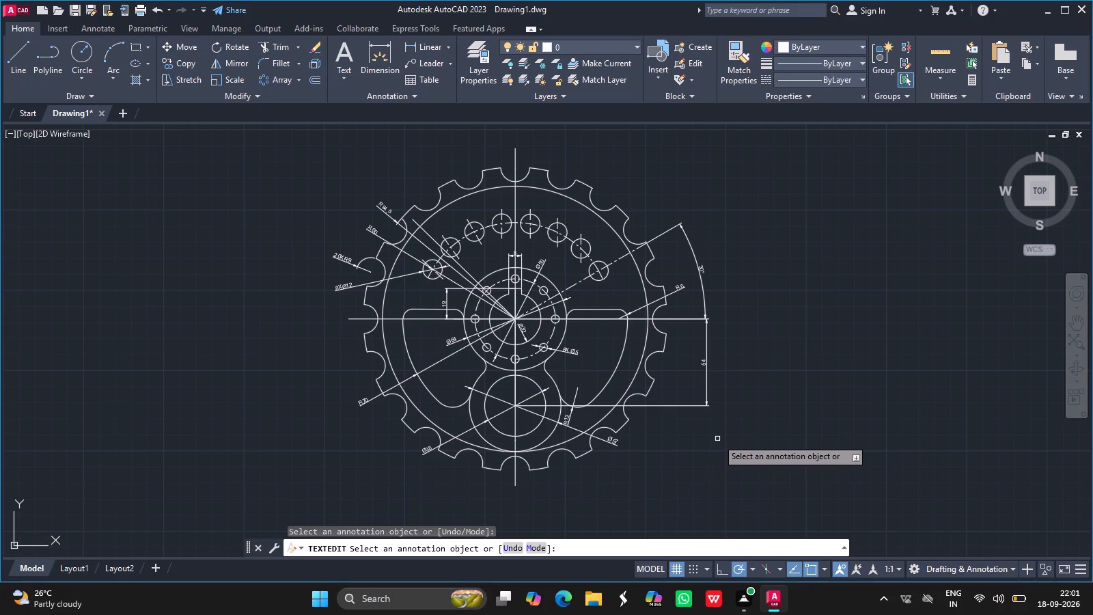
# Save the drawing as P35.dwg in the Fuji folder inside Documents.
pyautogui.hotkey('ctrl', 's')
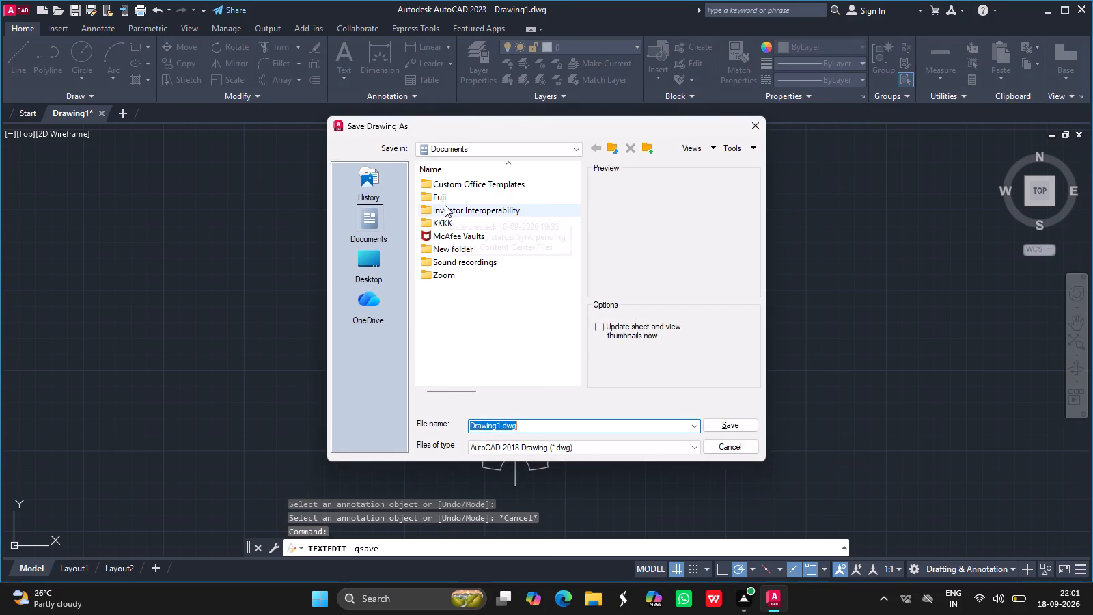
pyautogui.doubleClick(442, 200)
pyautogui.scroll(-20, 490, 292)
pyautogui.scroll(-20, 490, 292)
pyautogui.scroll(-20, 490, 292)
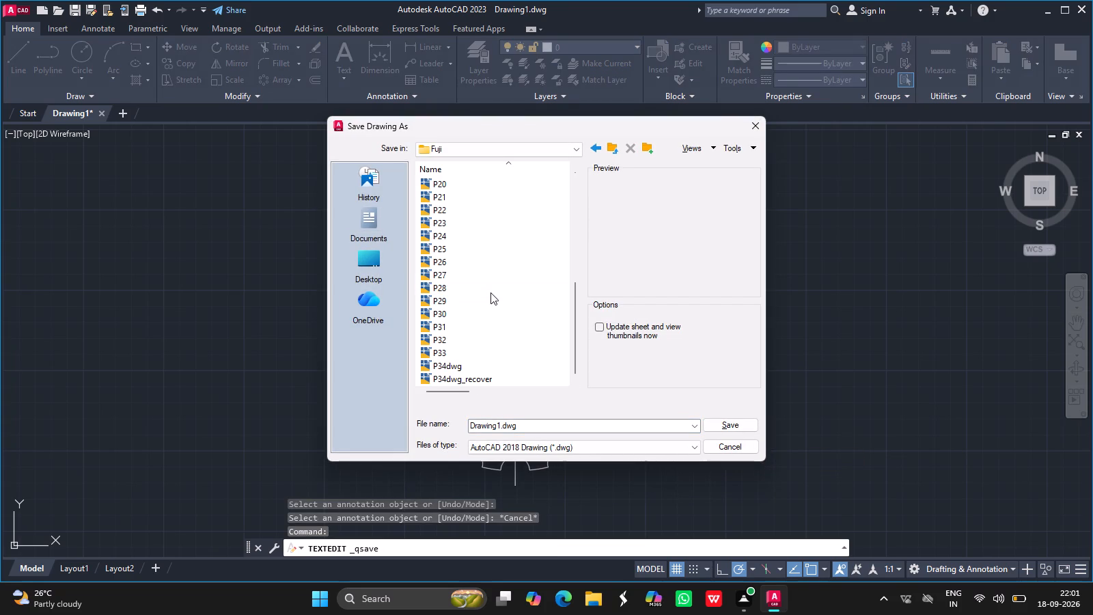
pyautogui.scroll(-20, 490, 292)
pyautogui.scroll(-20, 490, 292)
pyautogui.scroll(-1, 490, 292)
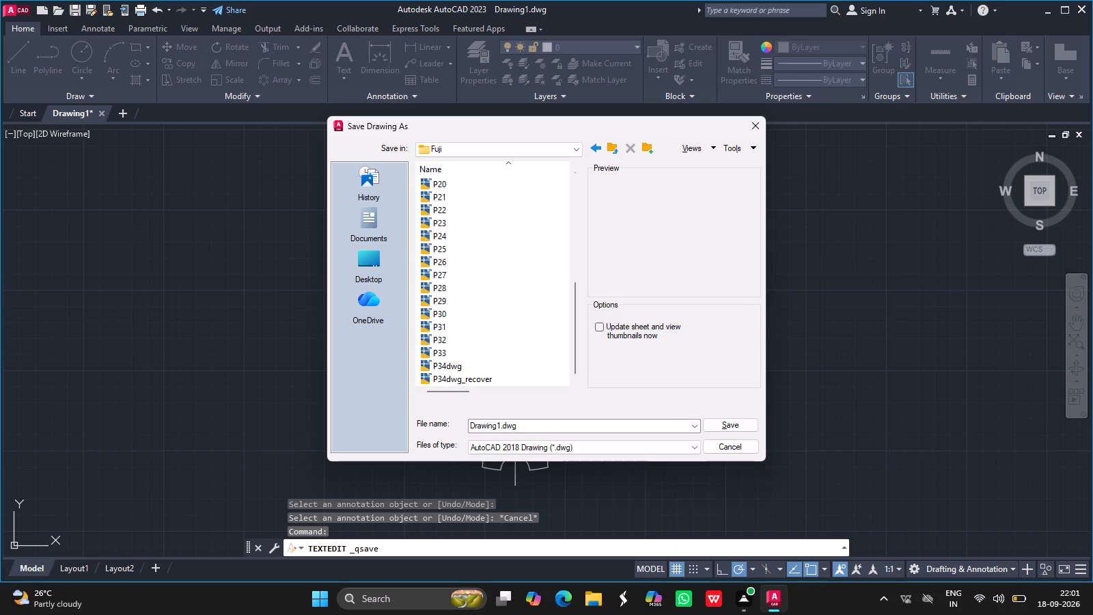
pyautogui.click(499, 426)
pyautogui.click(499, 426)
pyautogui.click(499, 426)
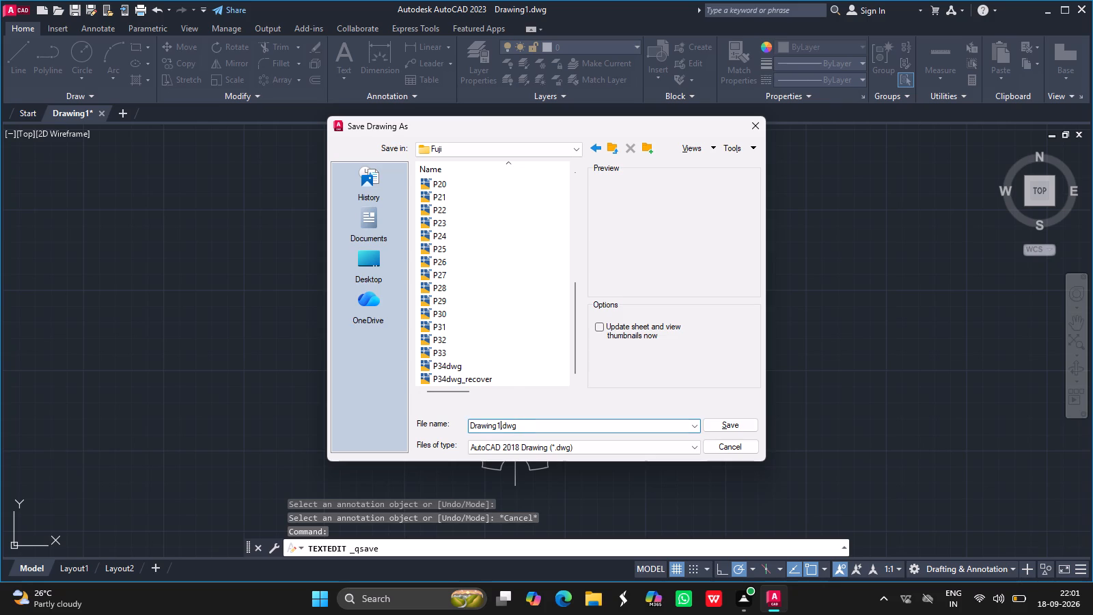
pyautogui.press('BackSpace')
pyautogui.press('BackSpace')
pyautogui.press('BackSpace')
pyautogui.press('BackSpace')
pyautogui.press('BackSpace')
pyautogui.press('BackSpace')
pyautogui.press('BackSpace')
pyautogui.press('BackSpace')
pyautogui.press('BackSpace')
pyautogui.press('BackSpace')
pyautogui.press('BackSpace')
pyautogui.press('BackSpace')
pyautogui.hotkey('shift', 'p')
pyautogui.write('35')
pyautogui.click(742, 424)
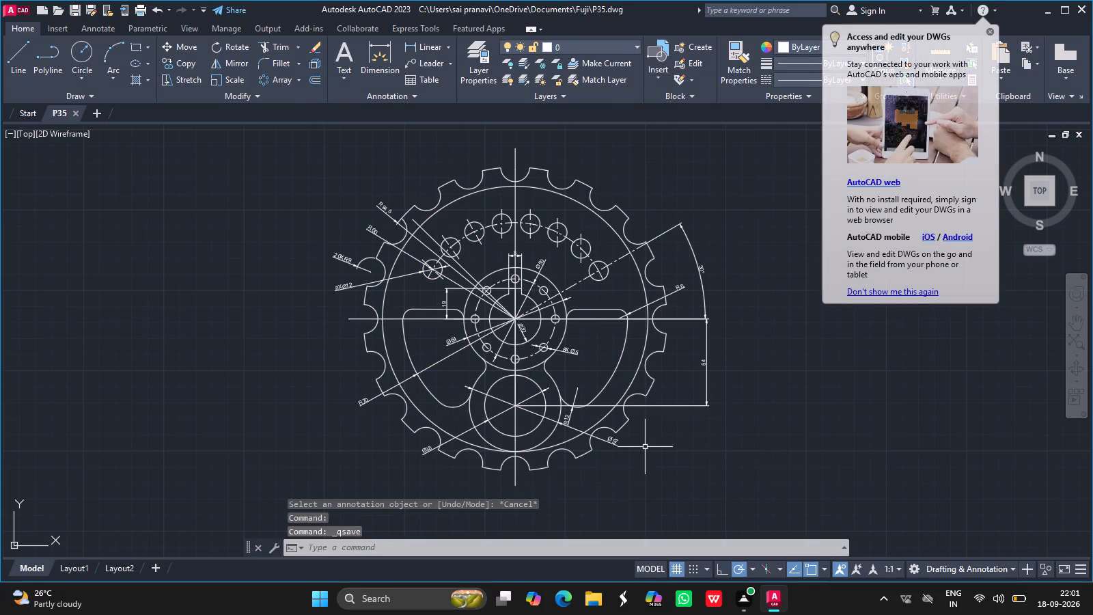
# Set up a plot with the DWG To PDF.pc3 plotter, centred on the paper, in landscape orientation.
pyautogui.hotkey('ctrl', 'p')
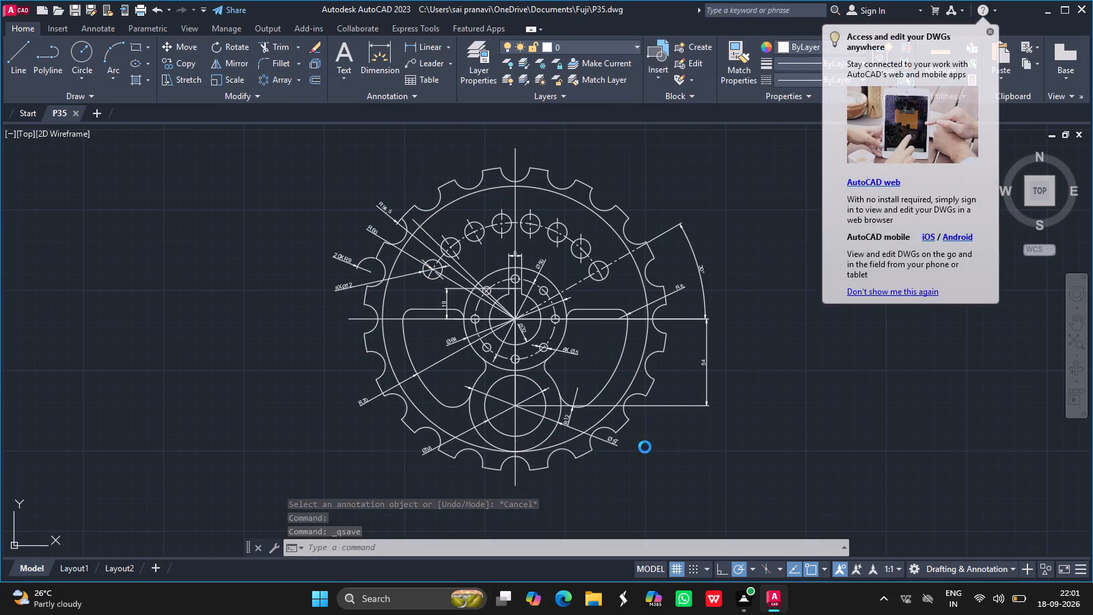
pyautogui.click(386, 192)
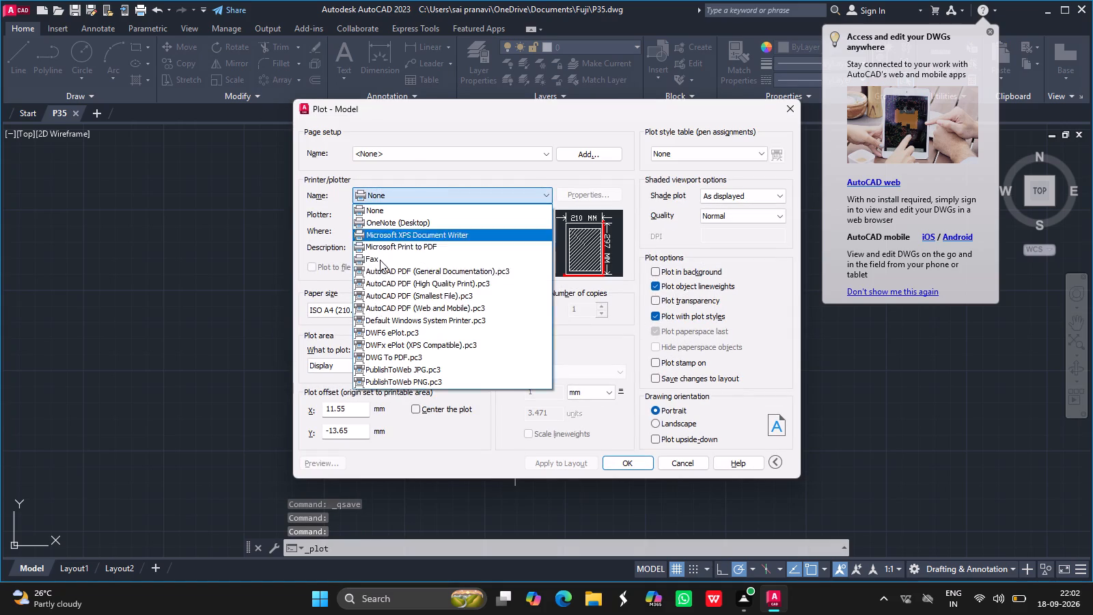
pyautogui.click(387, 355)
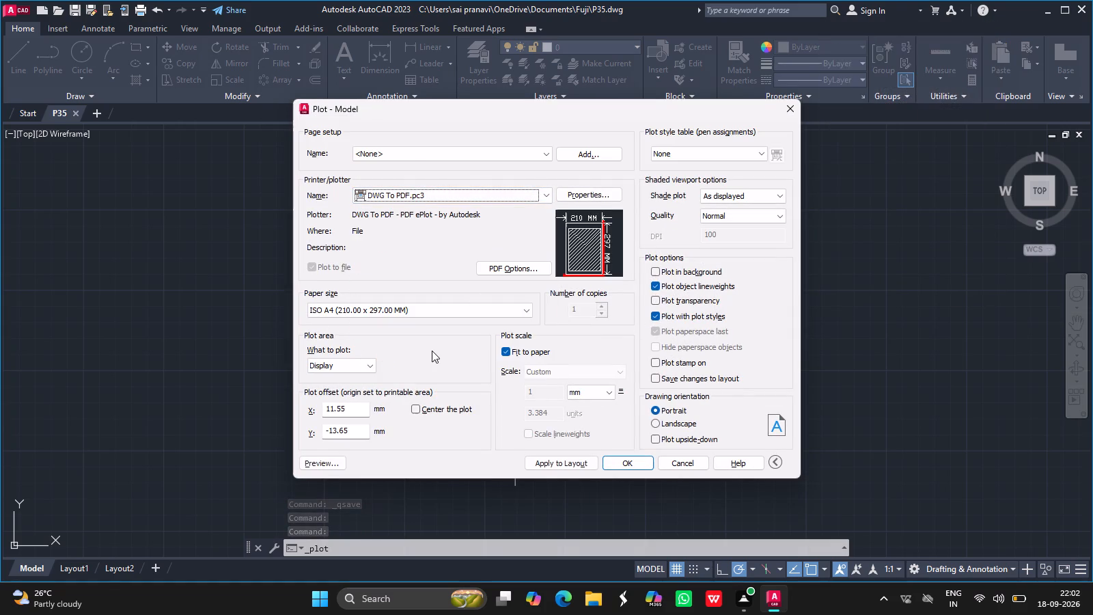
pyautogui.click(416, 408)
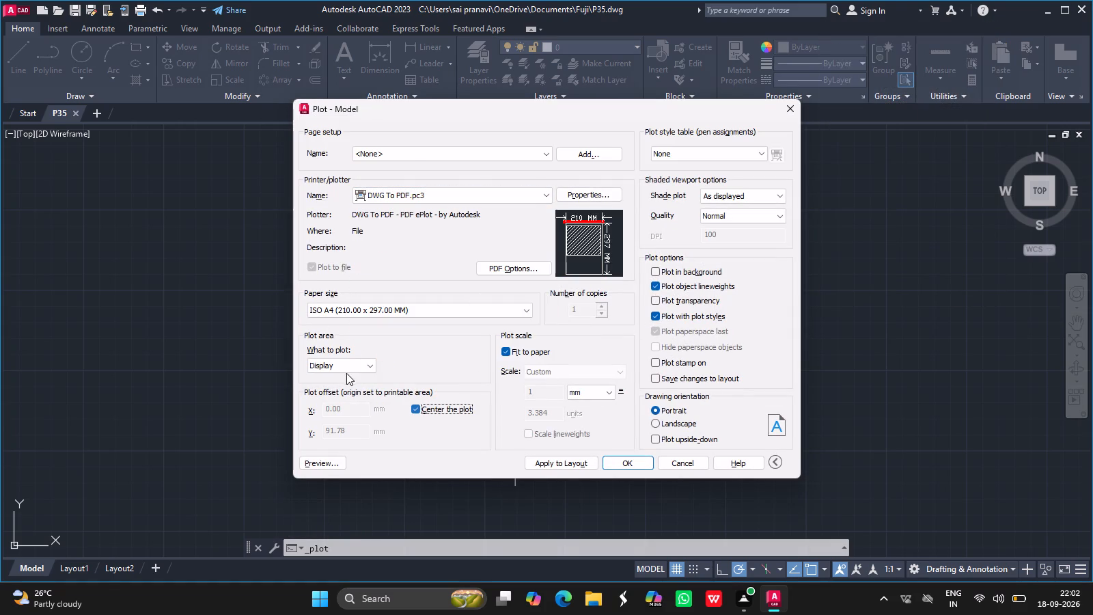
pyautogui.click(657, 425)
# Set the plot area to a window enclosing the whole wheel figure and all its dimensions.
pyautogui.moveTo(364, 369); pyautogui.dragTo(344, 403)
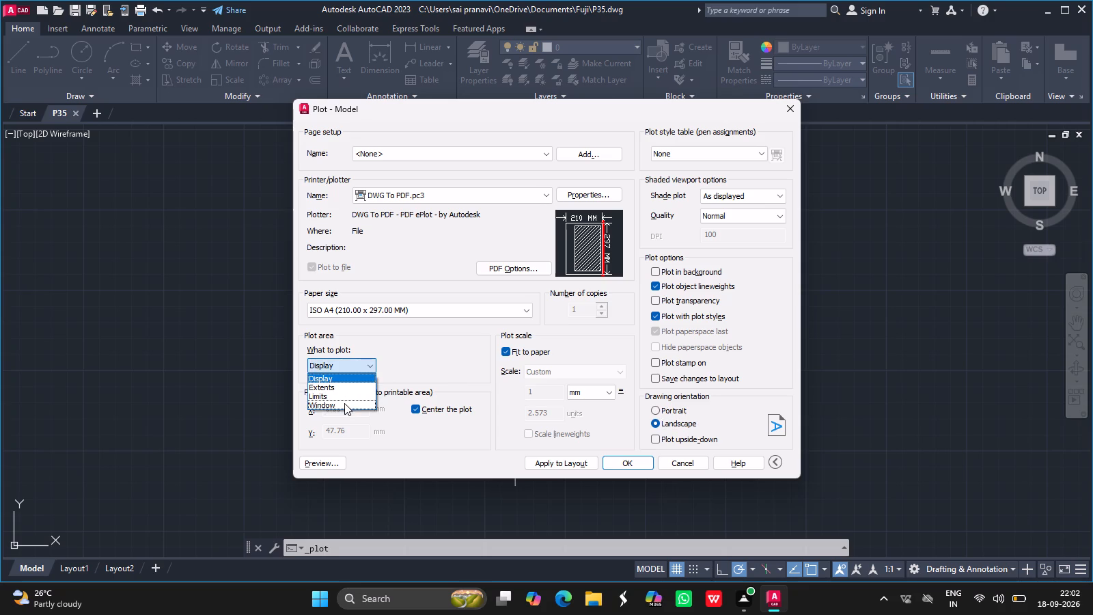
pyautogui.click(344, 403)
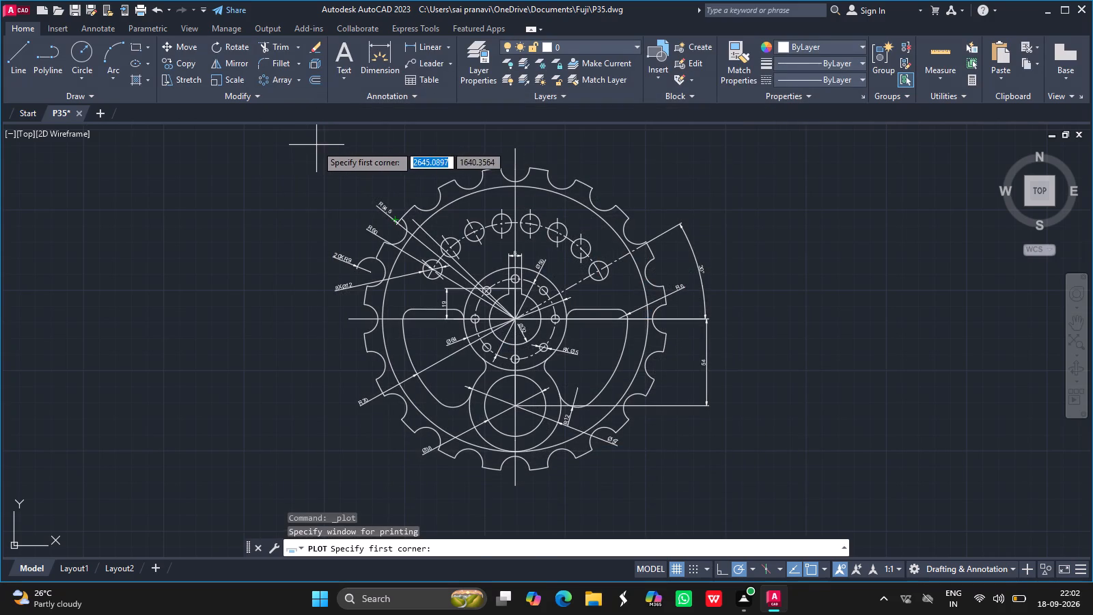
pyautogui.moveTo(316, 145); pyautogui.dragTo(626, 370)
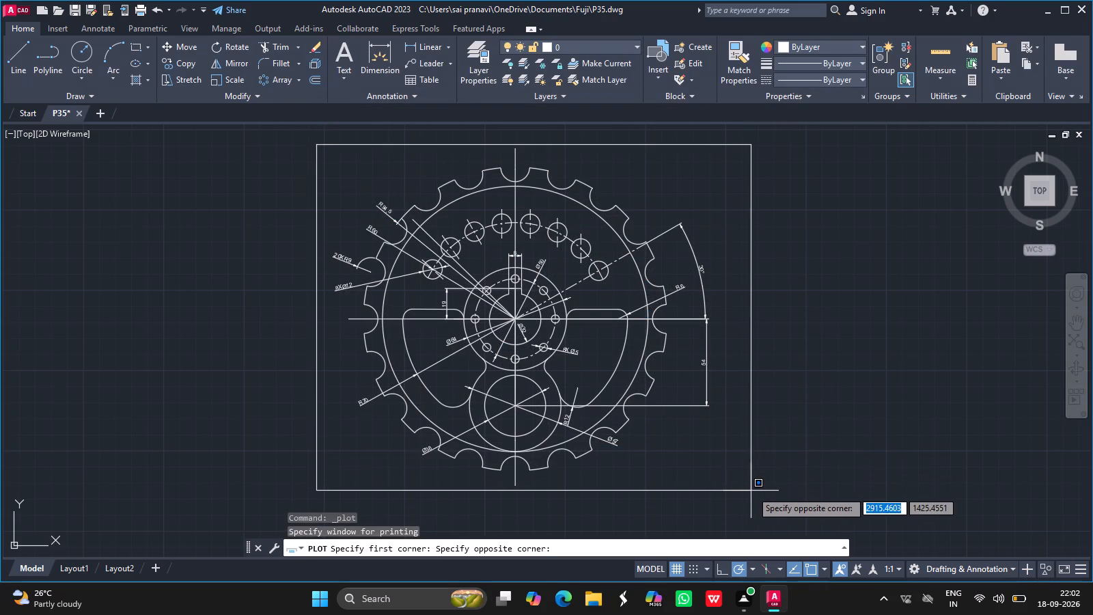
pyautogui.click(738, 488)
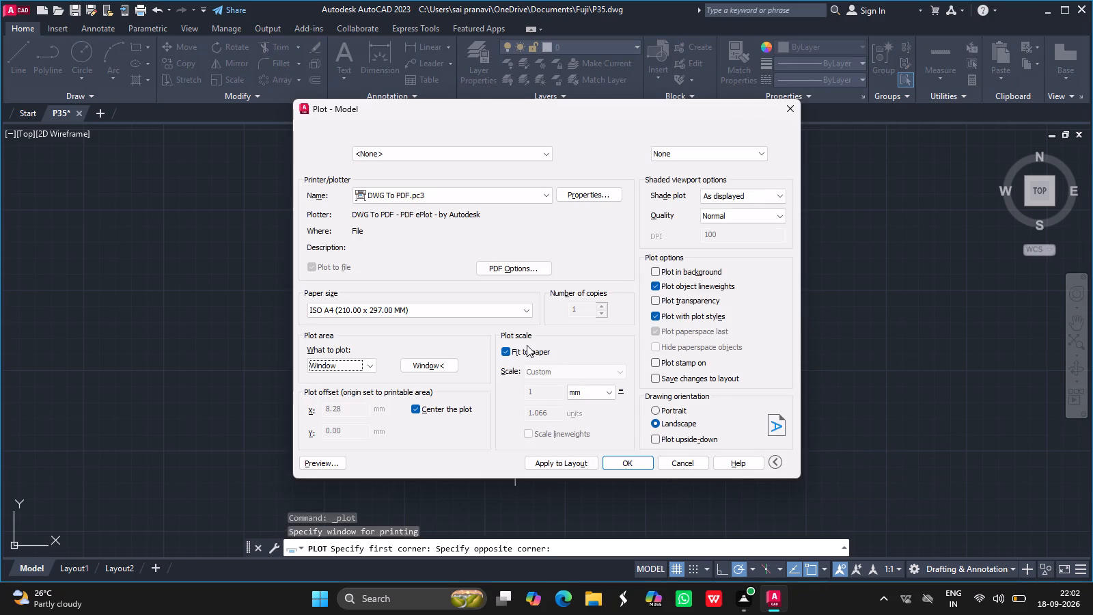
# Plot the drawing to P35-Model.pdf in the Fuji folder inside Documents.
pyautogui.click(634, 464)
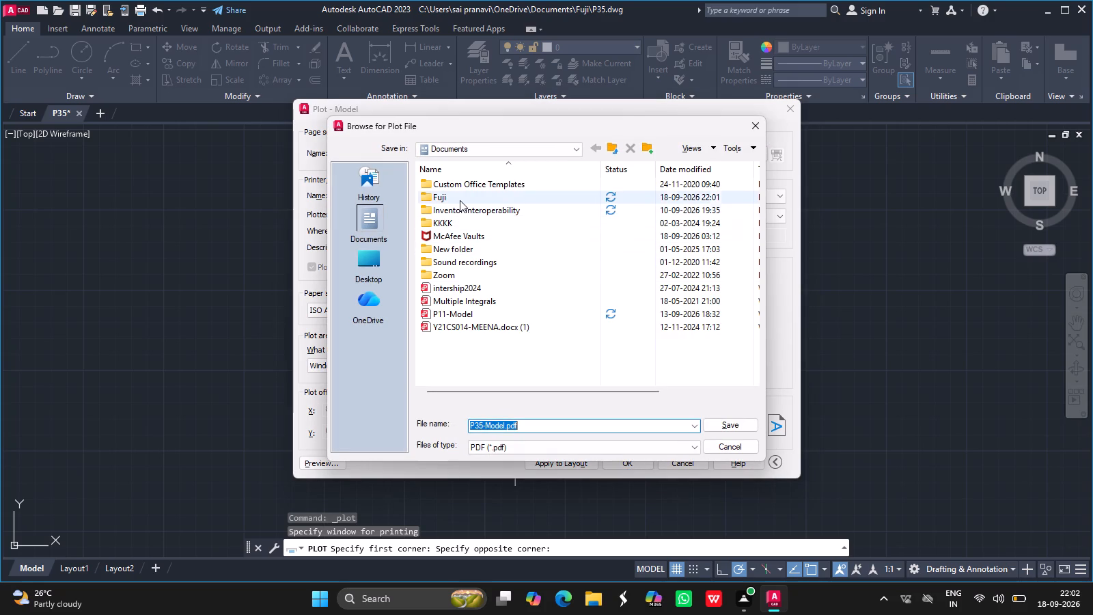
pyautogui.doubleClick(460, 198)
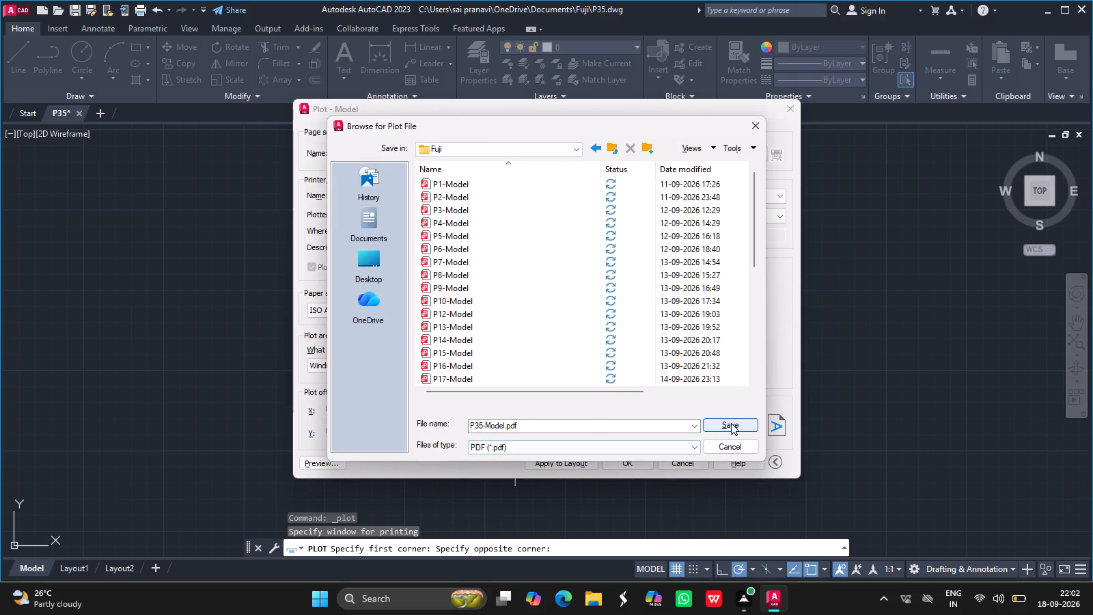
pyautogui.click(731, 423)
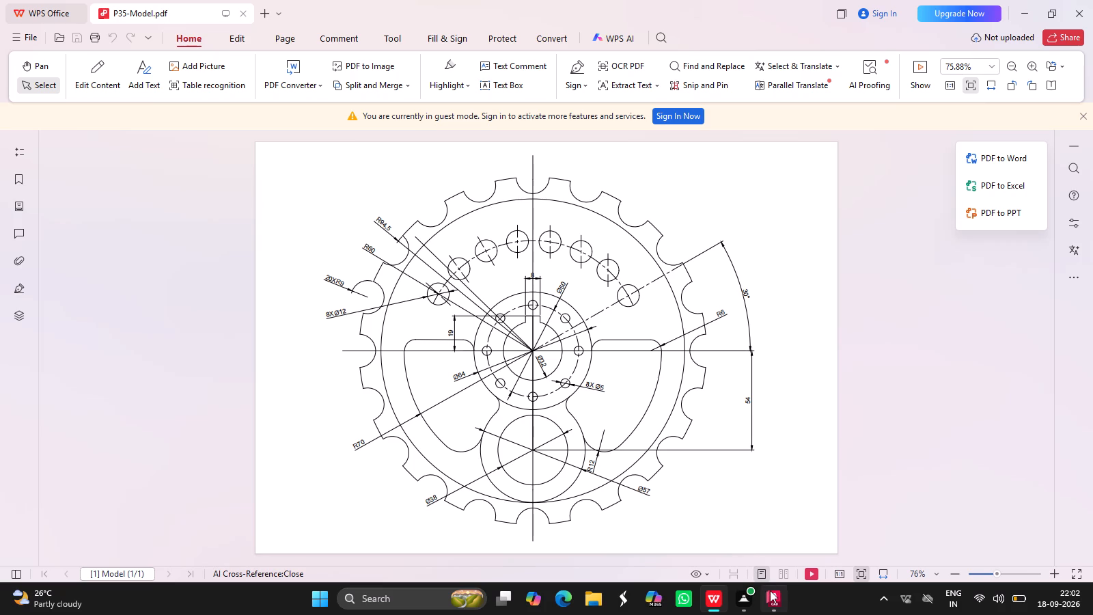
# Switch back to AutoCAD and run a log file command found by entering logfi.
pyautogui.click(766, 538)
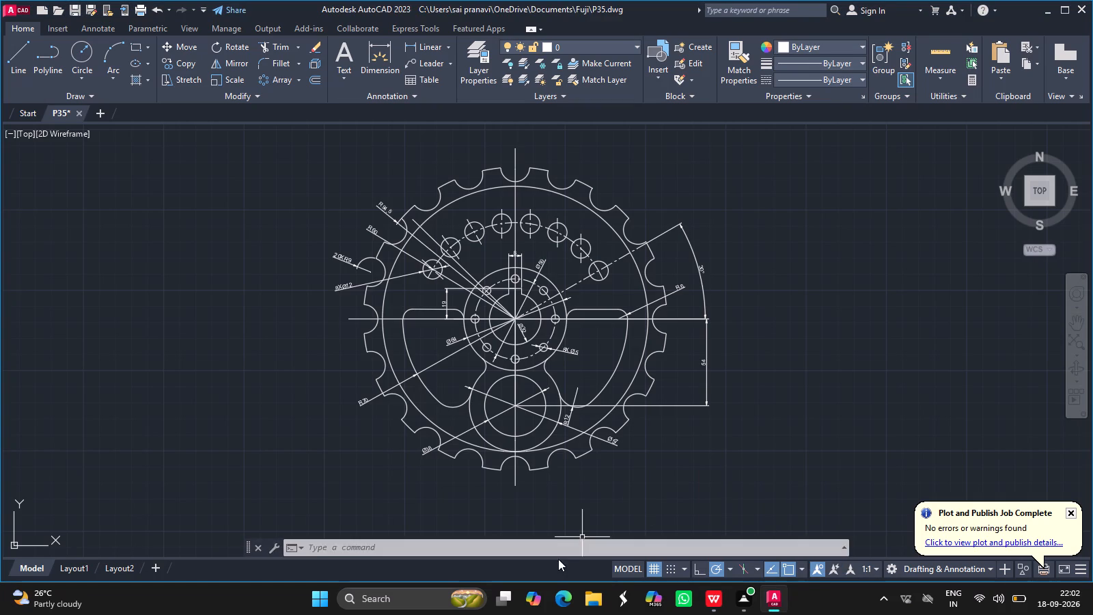
pyautogui.click(557, 550)
pyautogui.write('logfi')
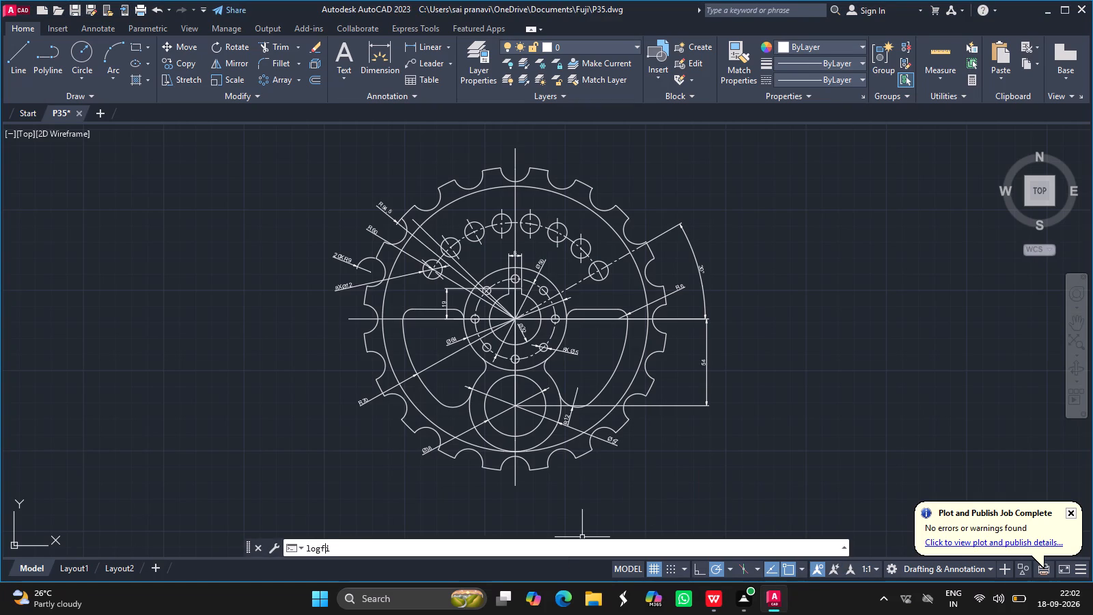
pyautogui.click(335, 516)
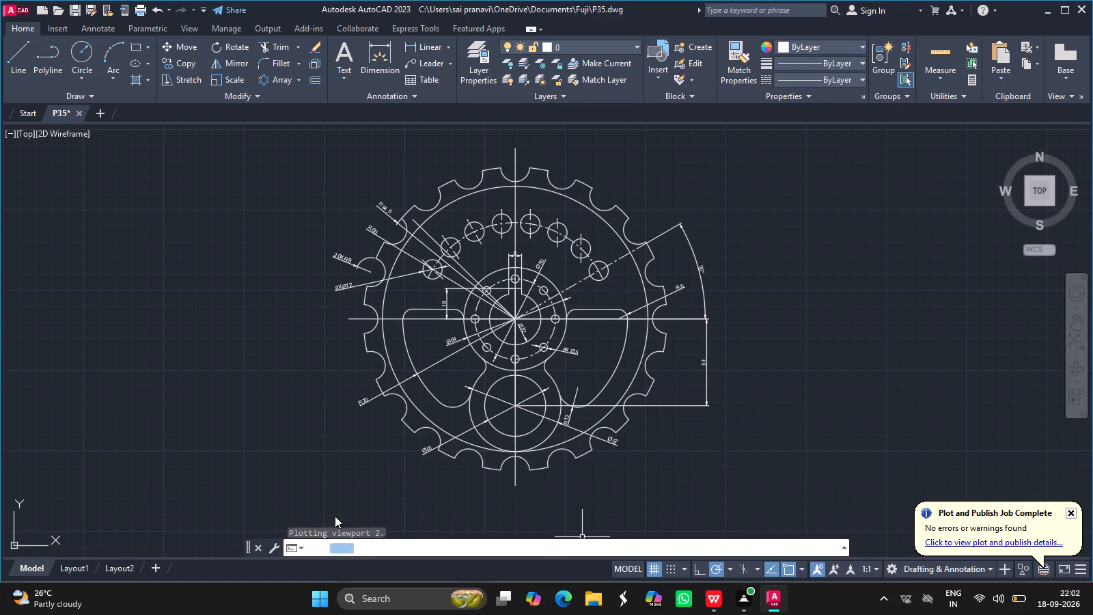